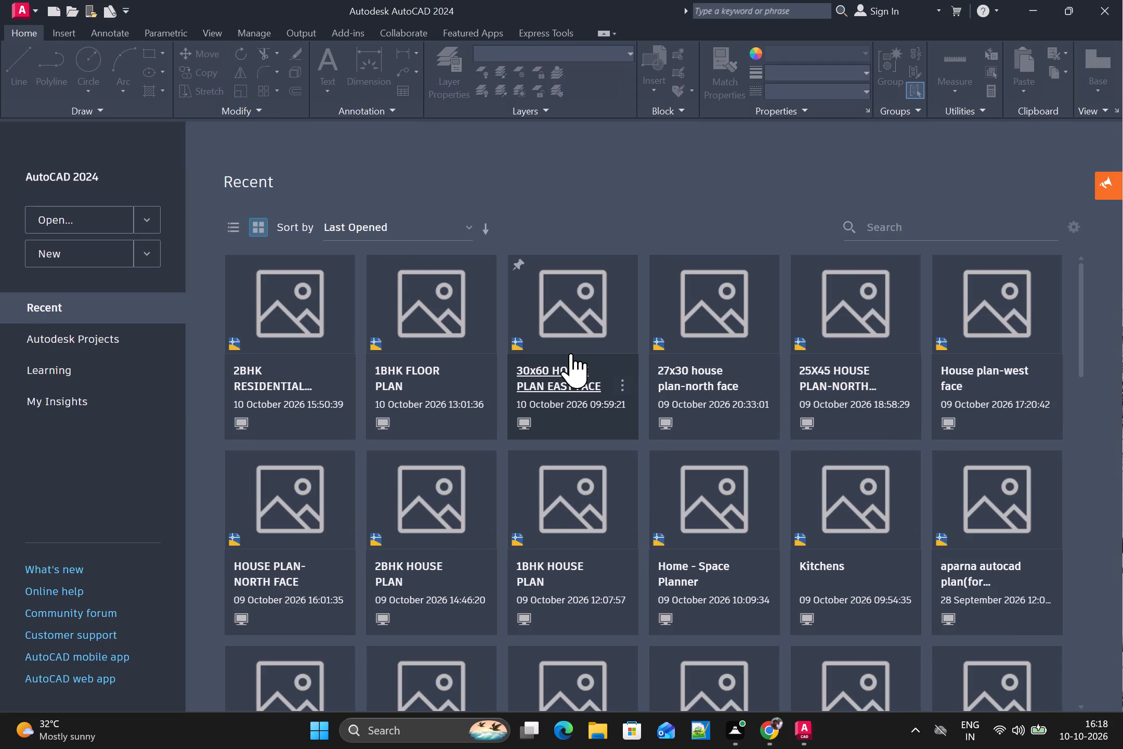
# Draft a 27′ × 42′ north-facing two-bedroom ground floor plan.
# Create a new blank drawing.
pyautogui.click(90, 246)
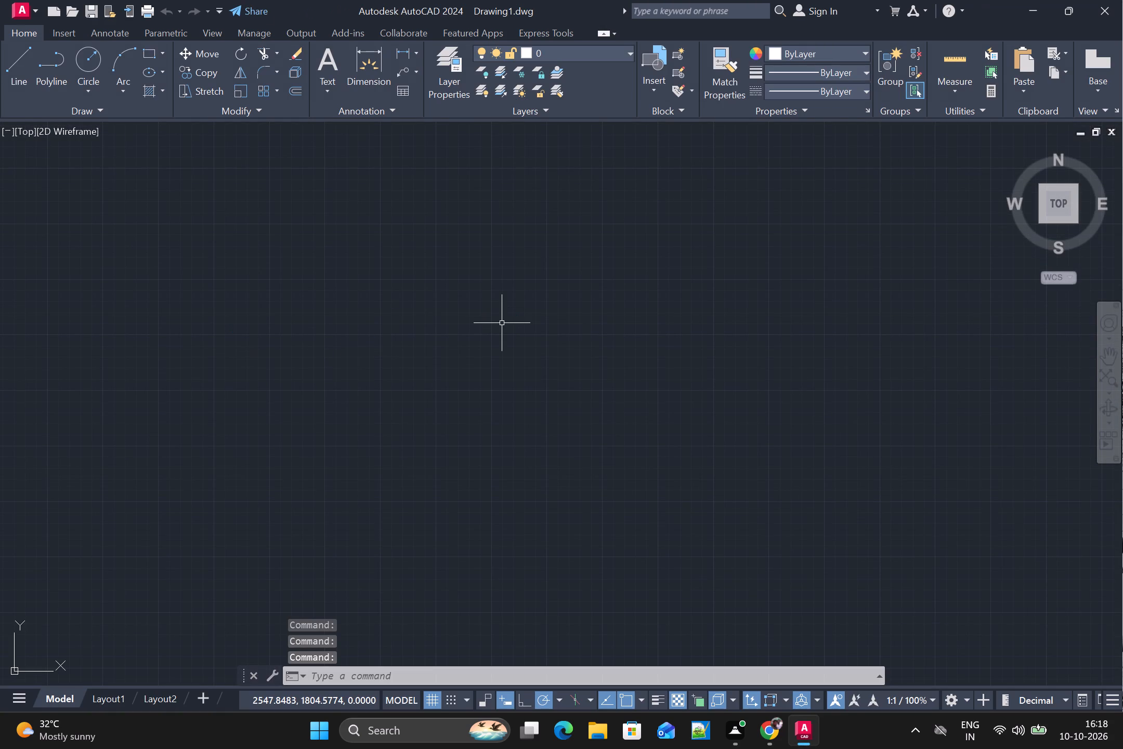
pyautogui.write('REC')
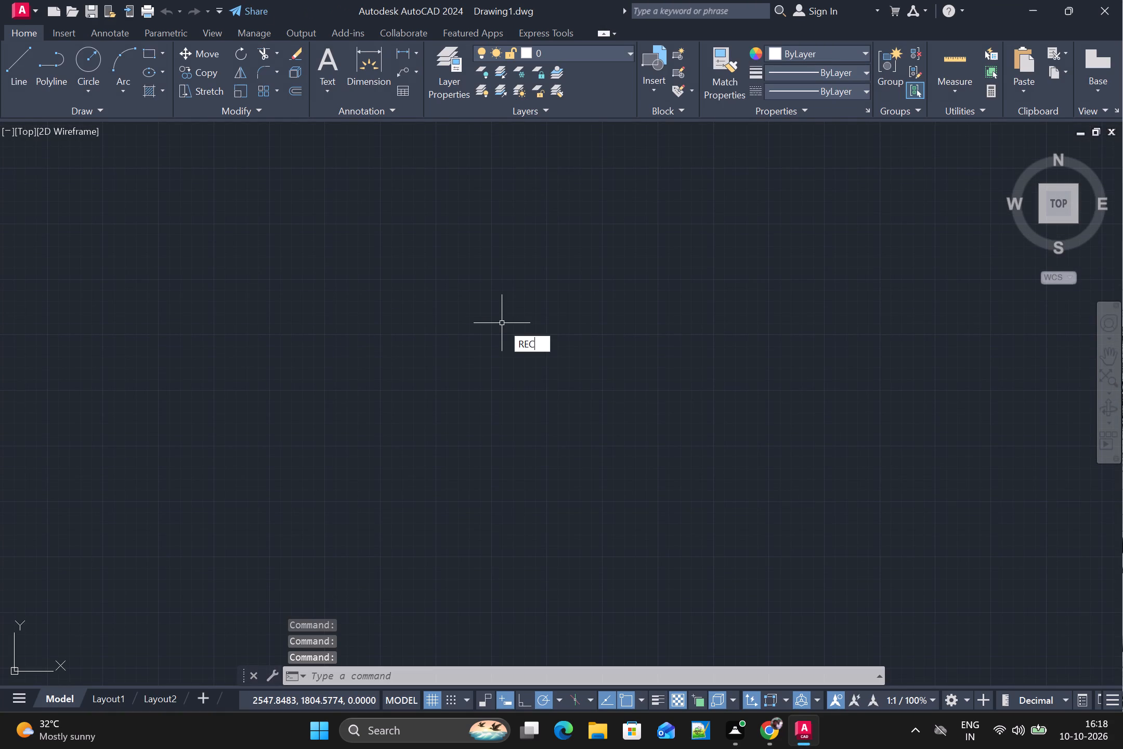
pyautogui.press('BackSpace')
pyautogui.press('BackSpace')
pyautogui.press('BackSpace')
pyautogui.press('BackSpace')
# Open the Dimension Style Manager for the new drawing.
pyautogui.press('d')
pyautogui.press('Return')
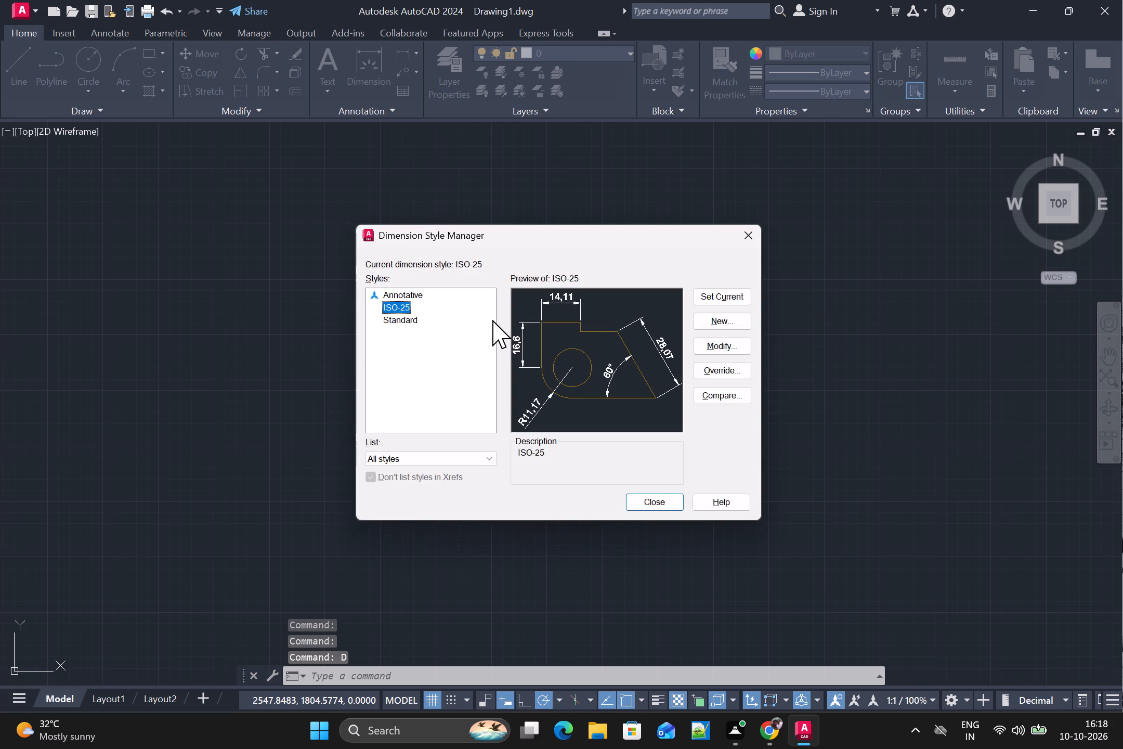
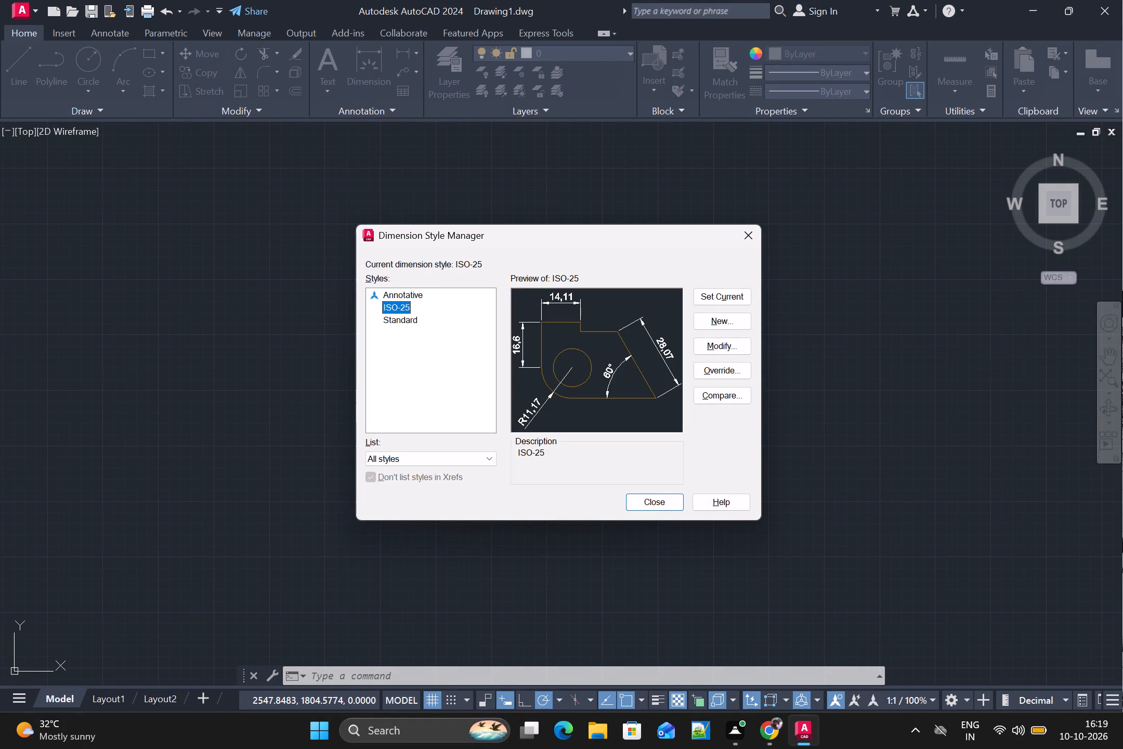
# Modify the ISO-25 dimension style: set the dimension line color to Red and suppress both extension lines.
pyautogui.click(713, 335)
pyautogui.click(699, 345)
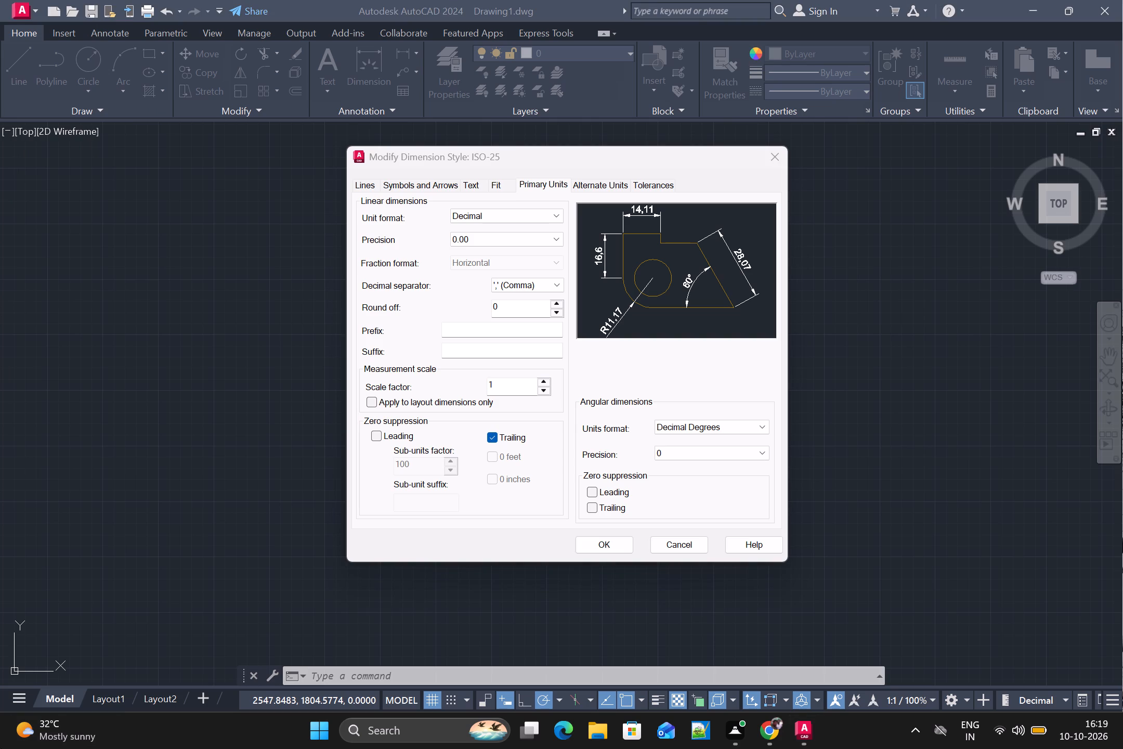
pyautogui.click(367, 183)
pyautogui.click(469, 214)
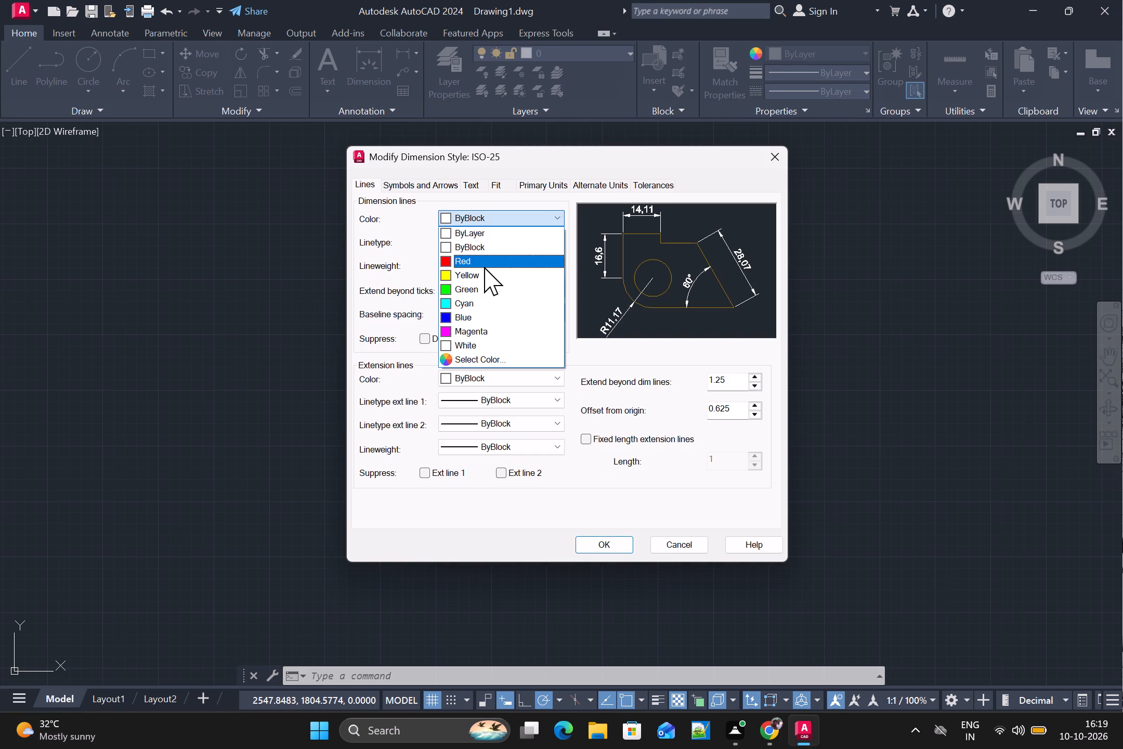
pyautogui.click(484, 267)
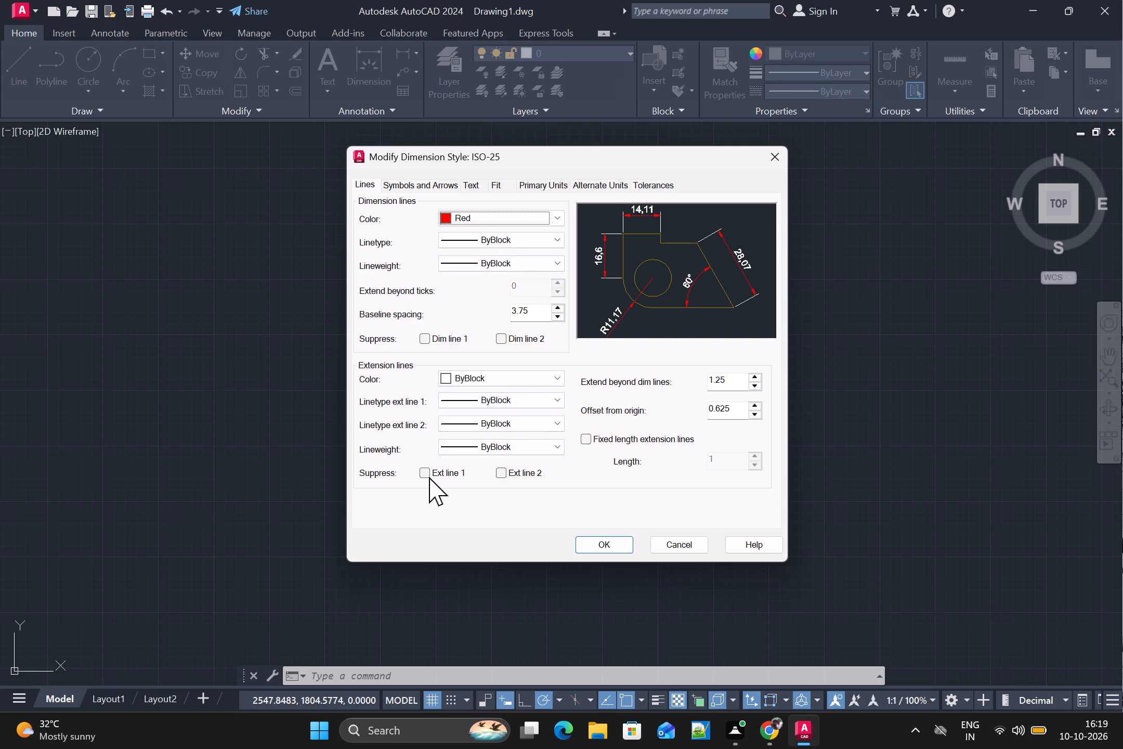
pyautogui.click(429, 477)
pyautogui.click(501, 472)
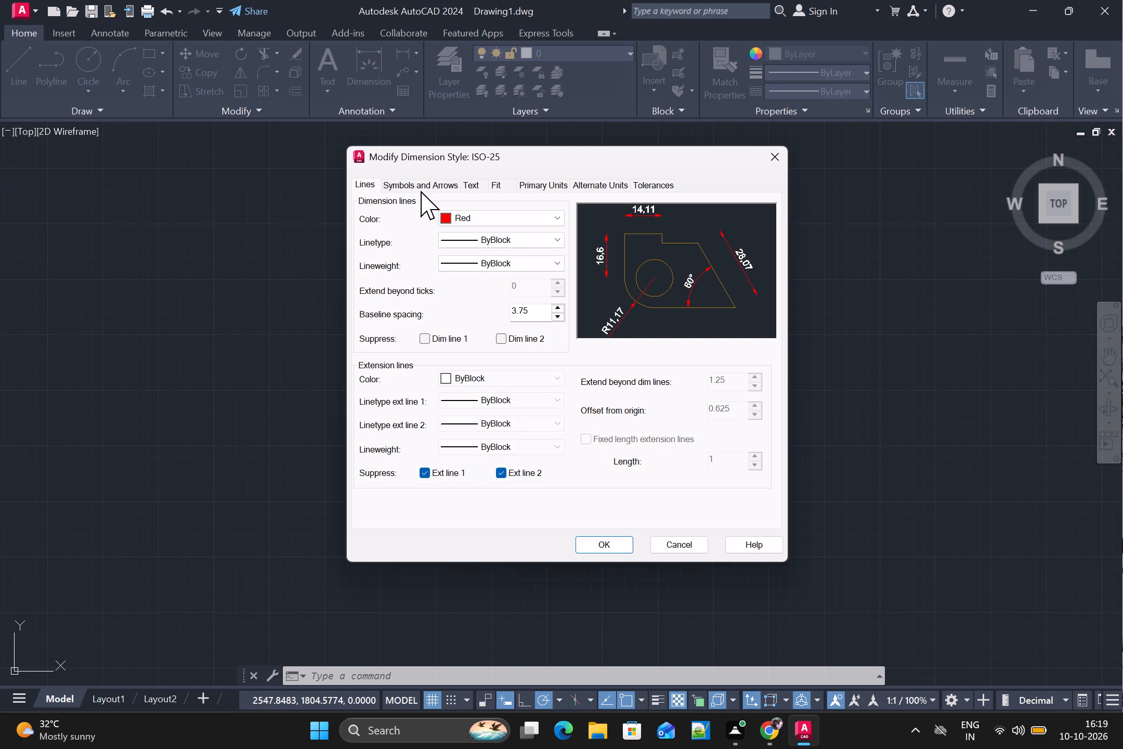
# Set the first and second arrowheads of the dimension style to Architectural tick.
pyautogui.click(421, 188)
pyautogui.click(418, 228)
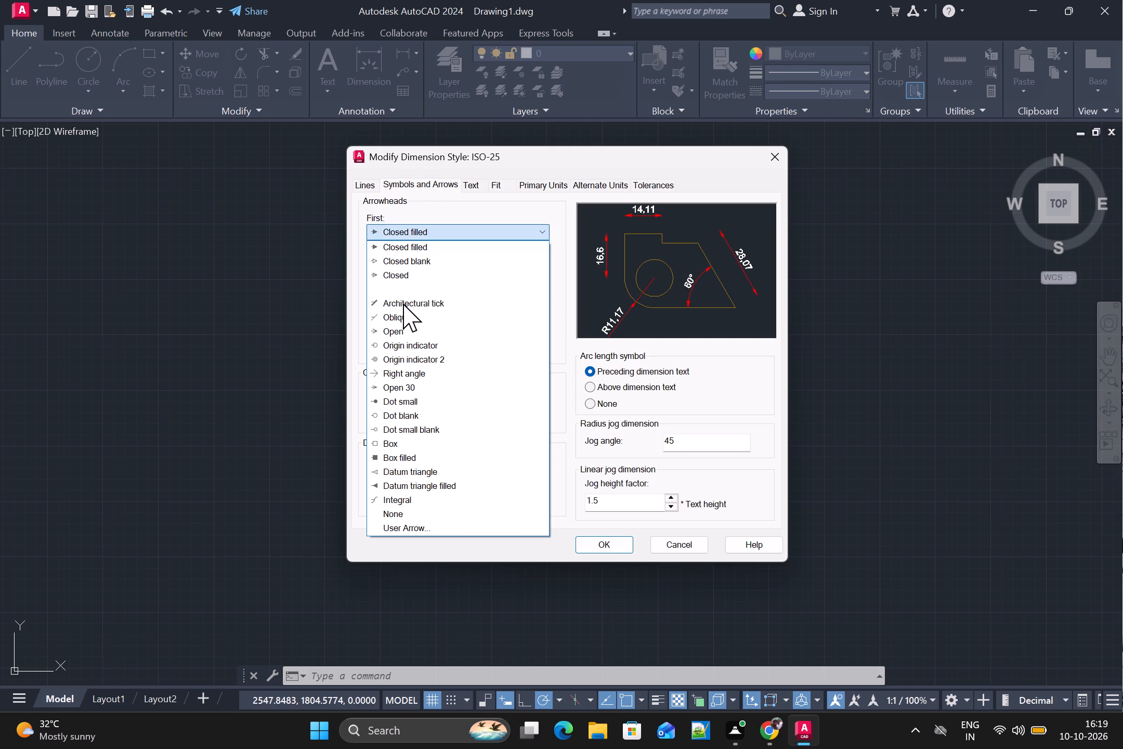
pyautogui.click(403, 306)
pyautogui.click(441, 259)
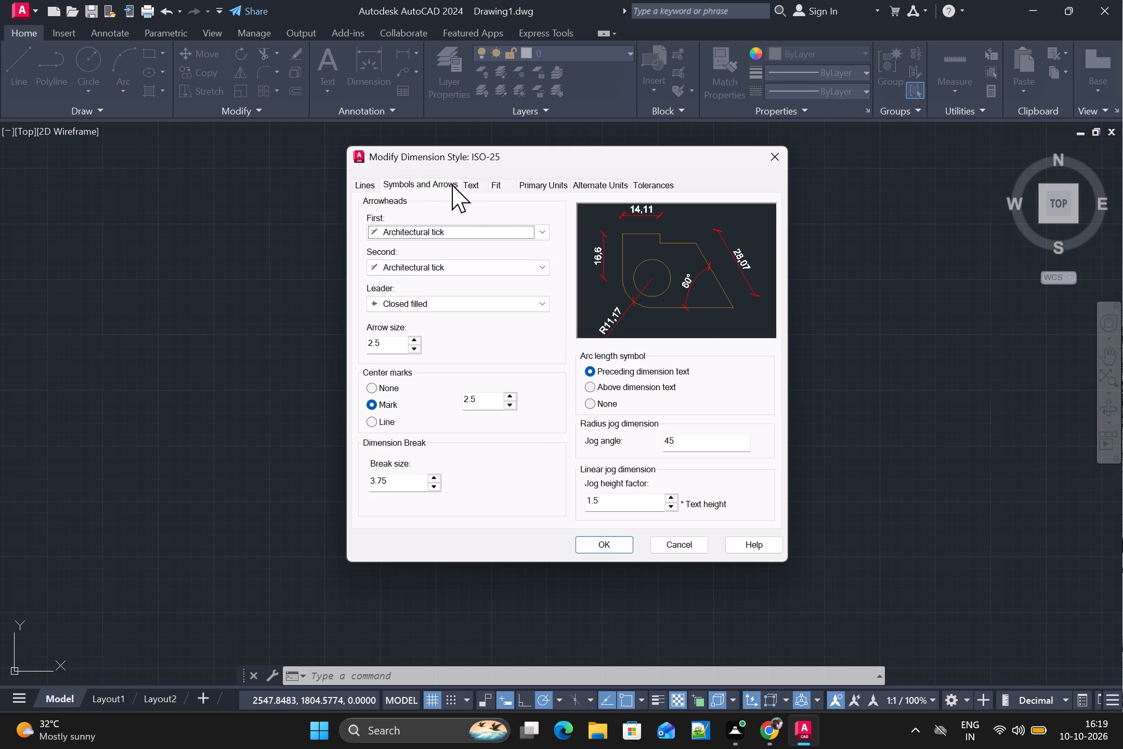
# Set the dimension style's text height to 5.
pyautogui.click(469, 184)
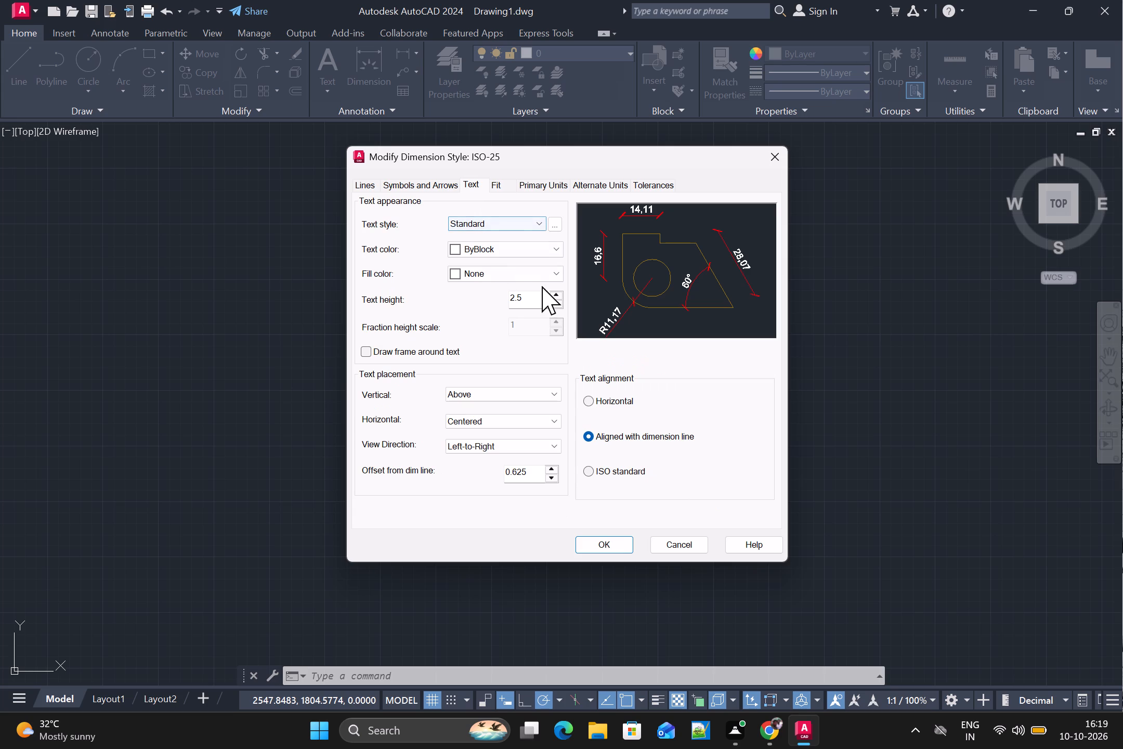
pyautogui.click(536, 296)
pyautogui.press('BackSpace')
pyautogui.press('BackSpace')
pyautogui.press('BackSpace')
pyautogui.press('BackSpace')
pyautogui.press('BackSpace')
pyautogui.press('BackSpace')
pyautogui.press('BackSpace')
pyautogui.press('BackSpace')
pyautogui.press('BackSpace')
pyautogui.press('5')
# Set the style's linear primary units to Architectural with 0'-0" precision and save the style changes.
pyautogui.click(498, 179)
pyautogui.click(563, 181)
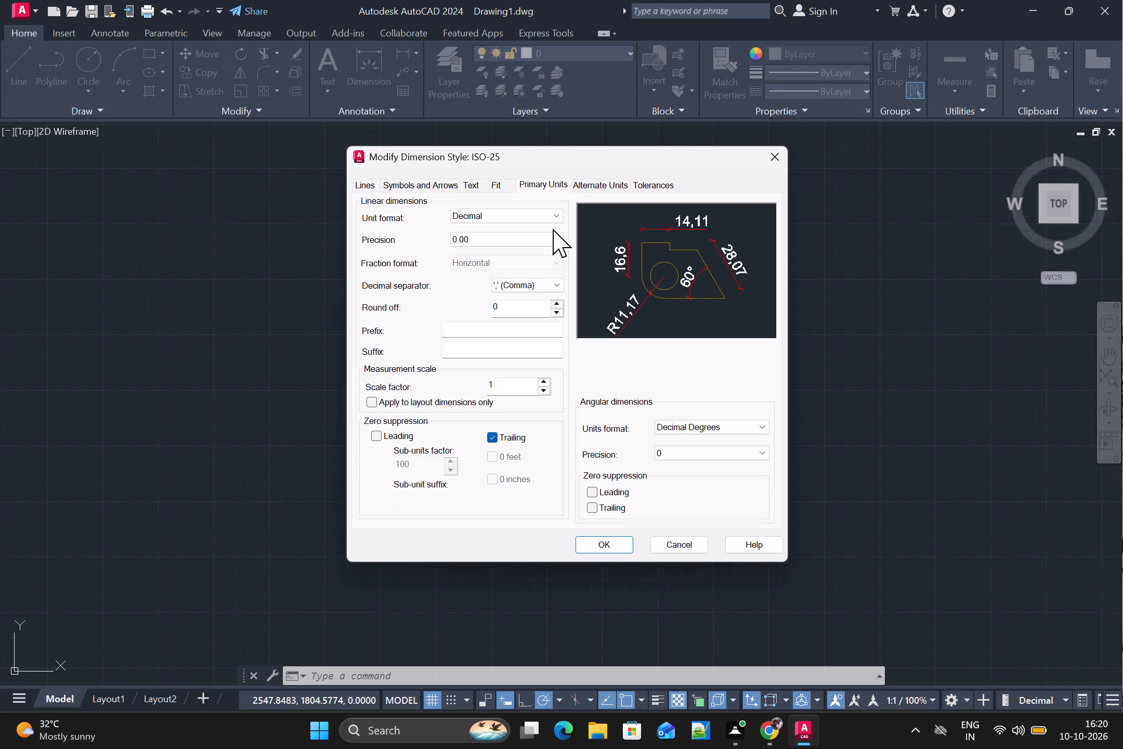
pyautogui.click(508, 221)
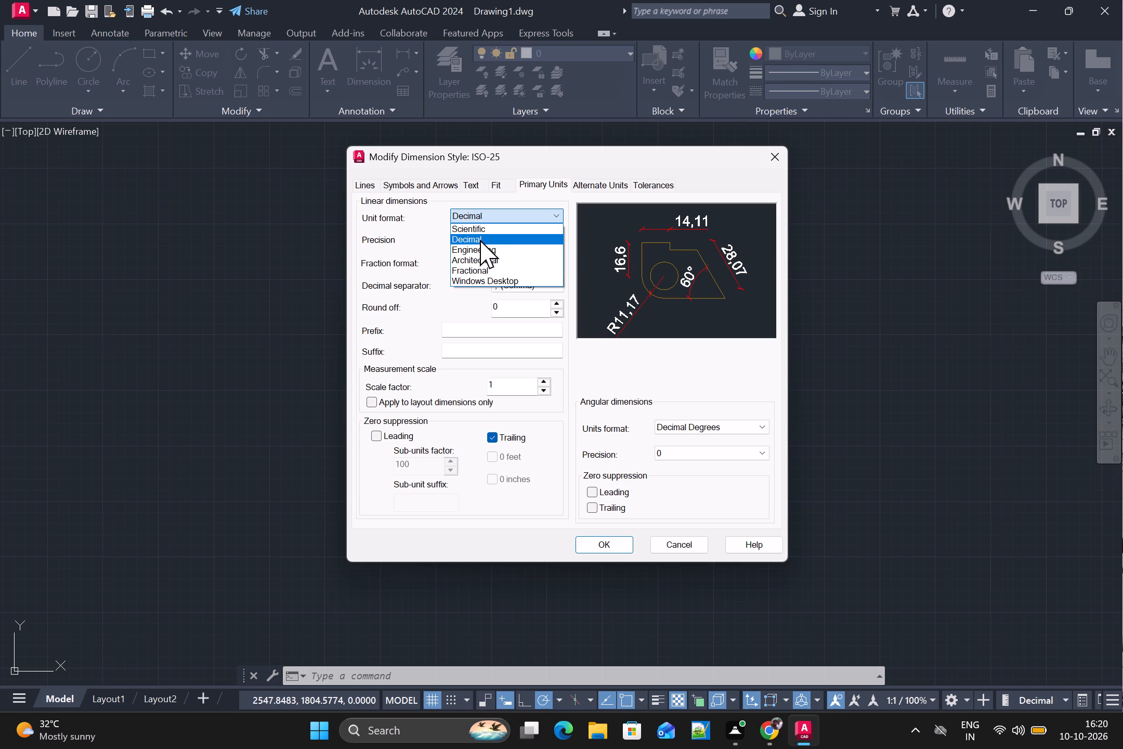
pyautogui.click(477, 260)
pyautogui.click(482, 241)
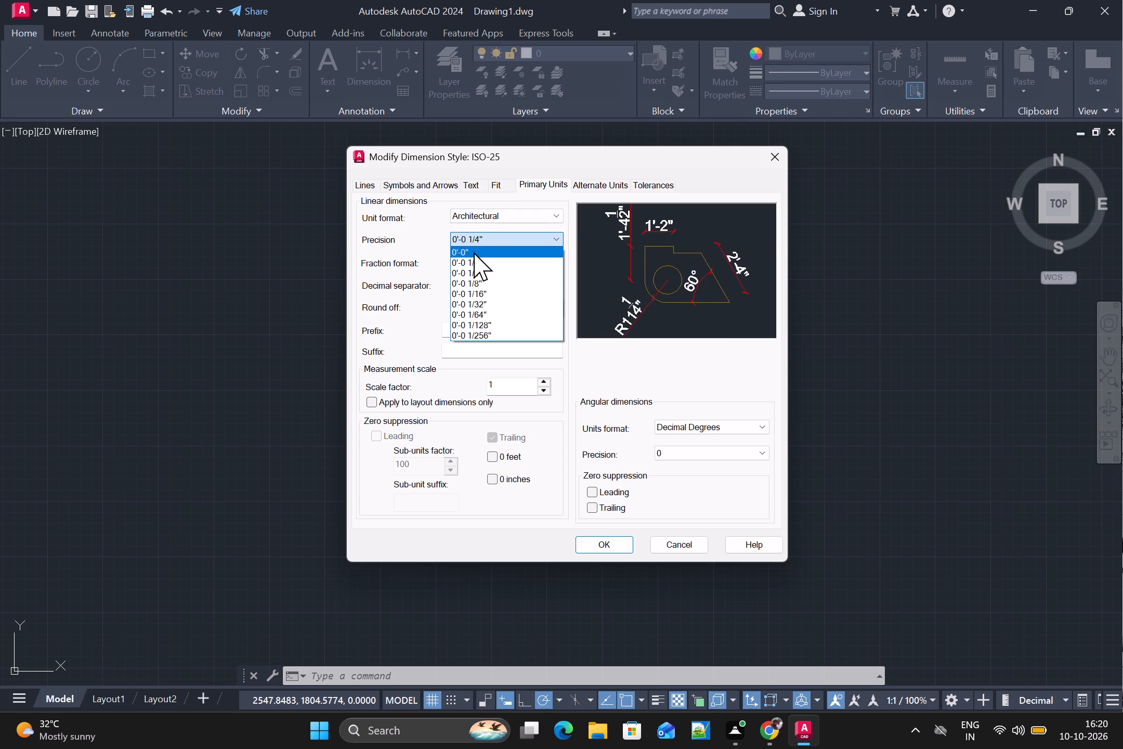
pyautogui.click(474, 252)
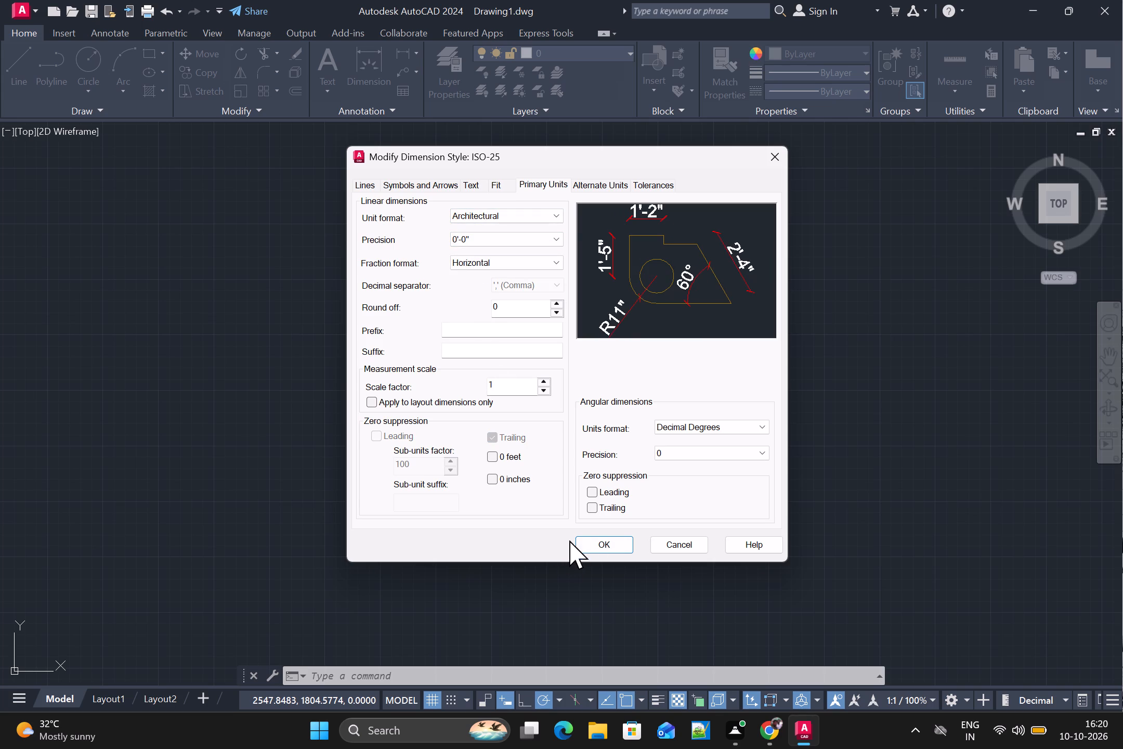
pyautogui.click(594, 539)
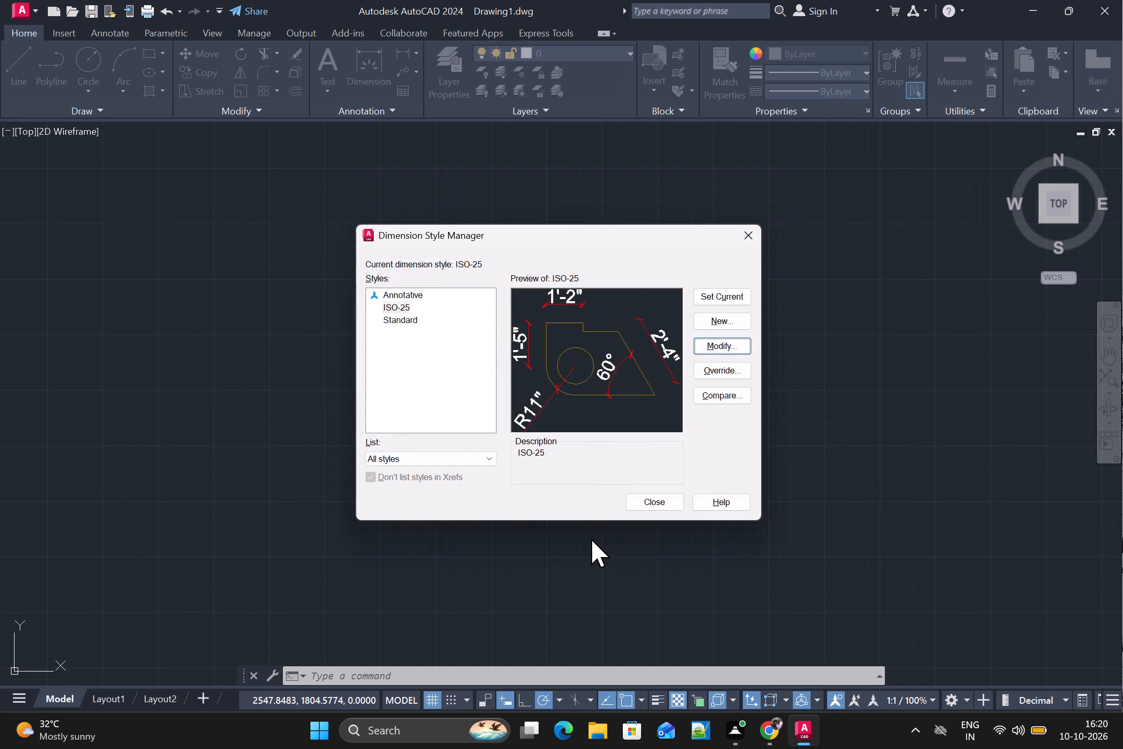
# Make ISO-25 the current dimension style and close the Dimension Style Manager.
pyautogui.click(713, 289)
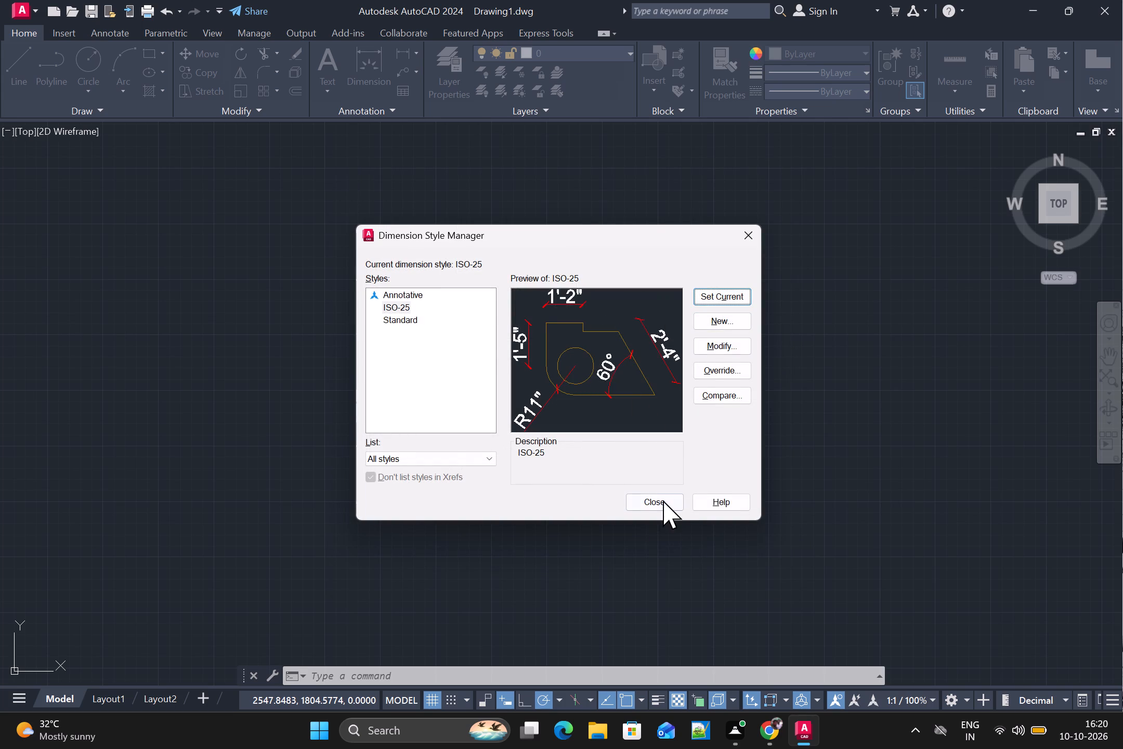
pyautogui.click(663, 499)
# Set the drawing units to Architectural length with 0'-0" precision and an insertion scale in Inches.
pyautogui.write("UNITS'")
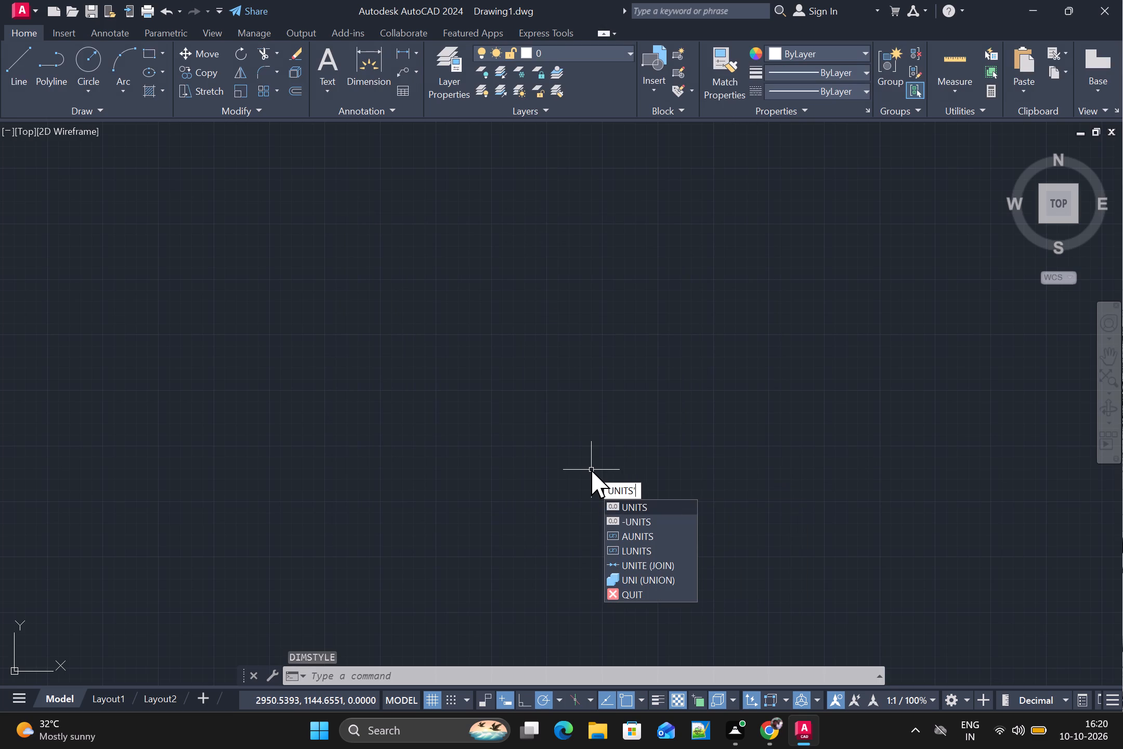
pyautogui.press('BackSpace')
pyautogui.press('Return')
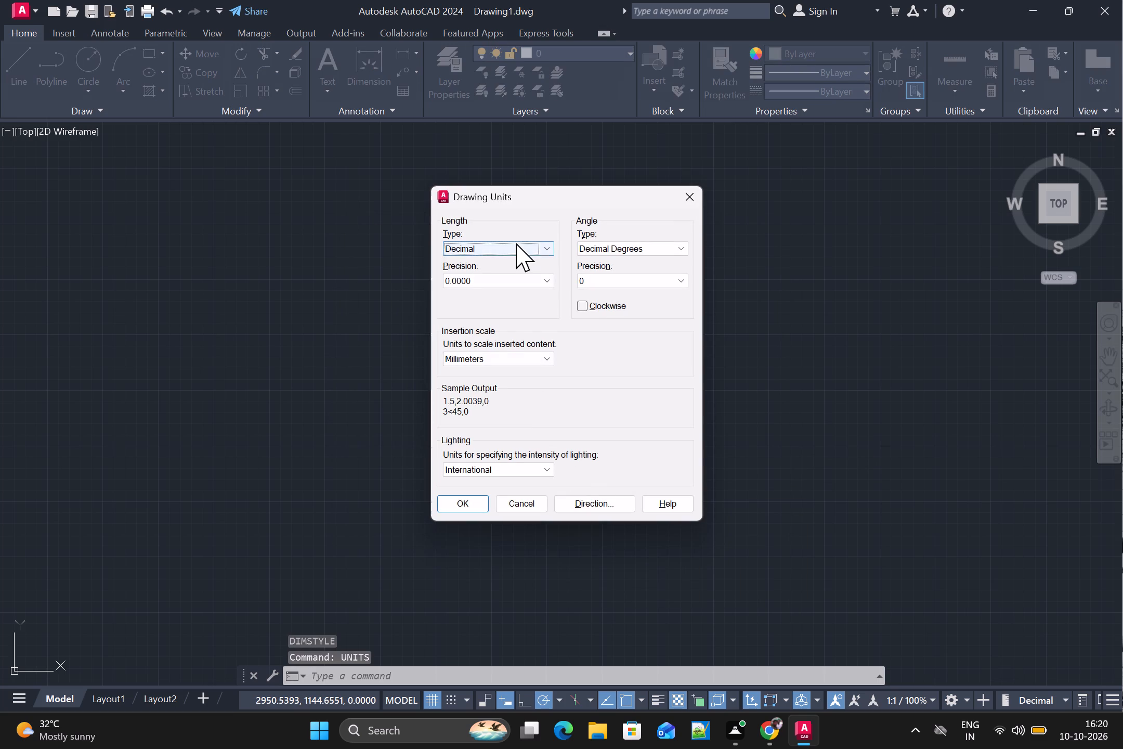
pyautogui.click(516, 243)
pyautogui.click(516, 260)
pyautogui.click(504, 277)
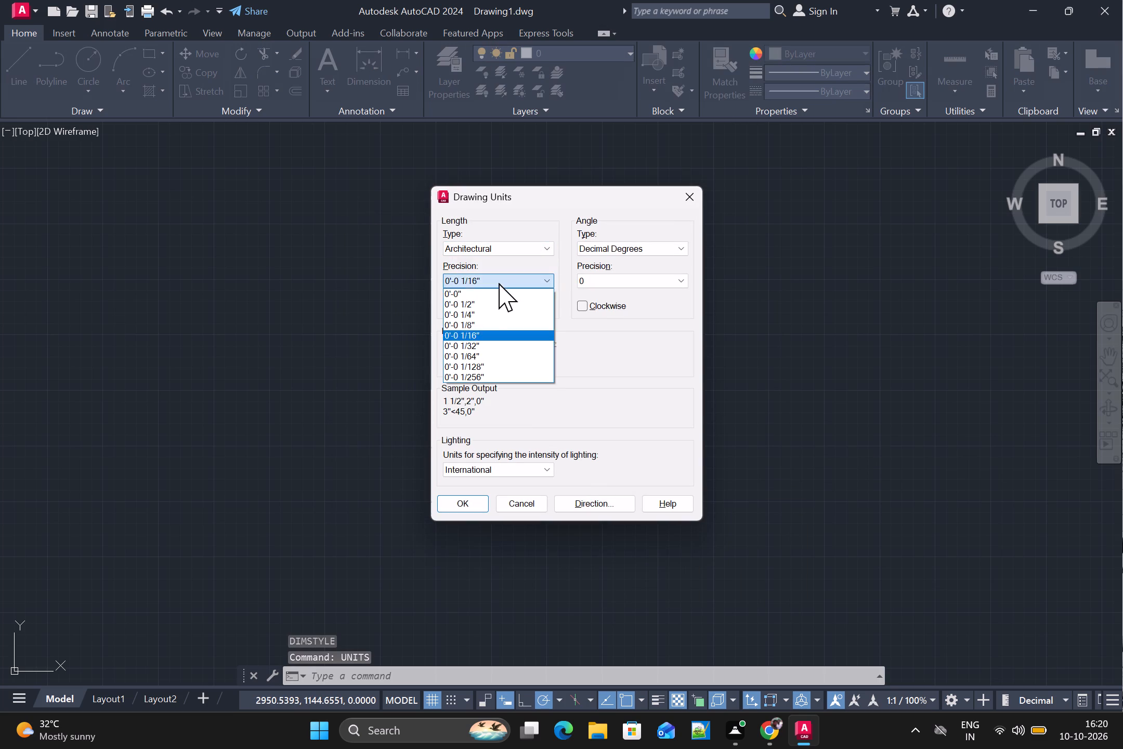
pyautogui.click(493, 289)
pyautogui.click(501, 355)
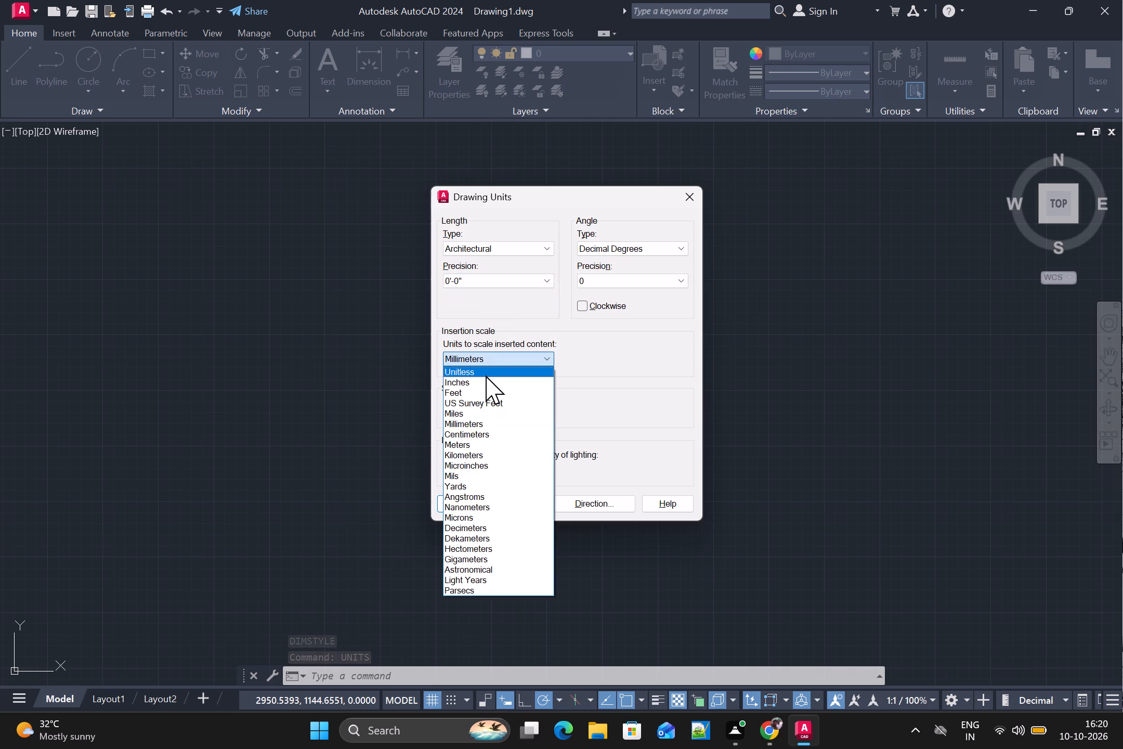
pyautogui.click(478, 383)
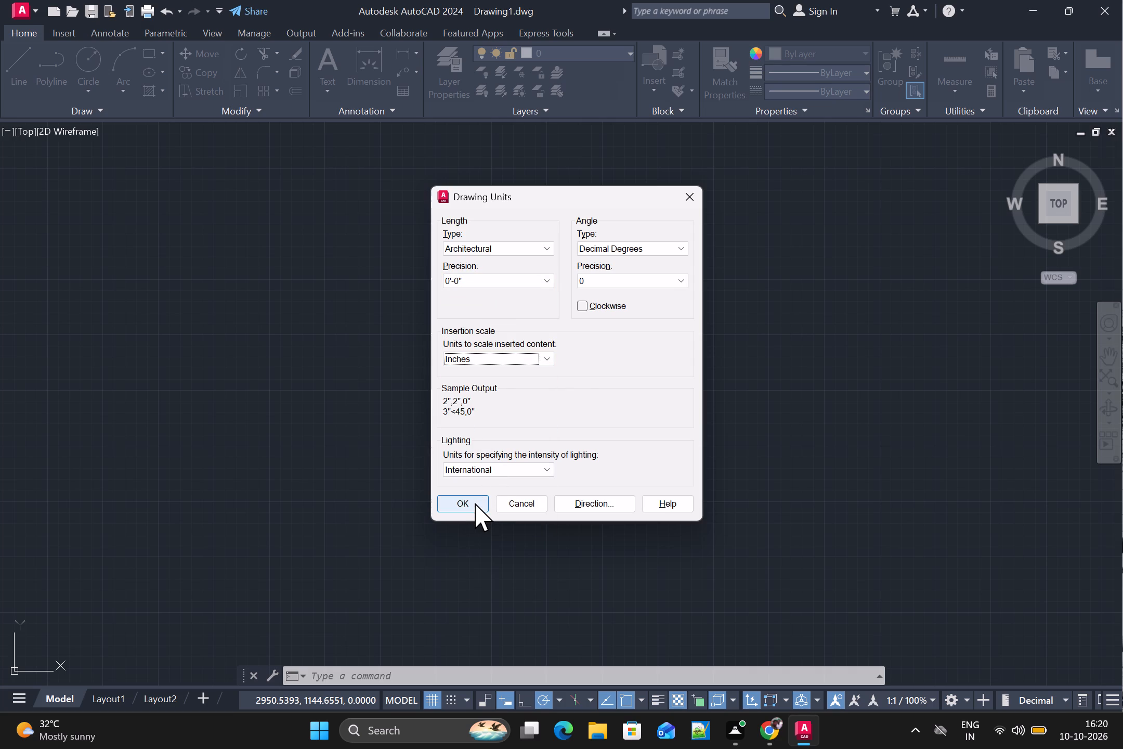
pyautogui.click(475, 503)
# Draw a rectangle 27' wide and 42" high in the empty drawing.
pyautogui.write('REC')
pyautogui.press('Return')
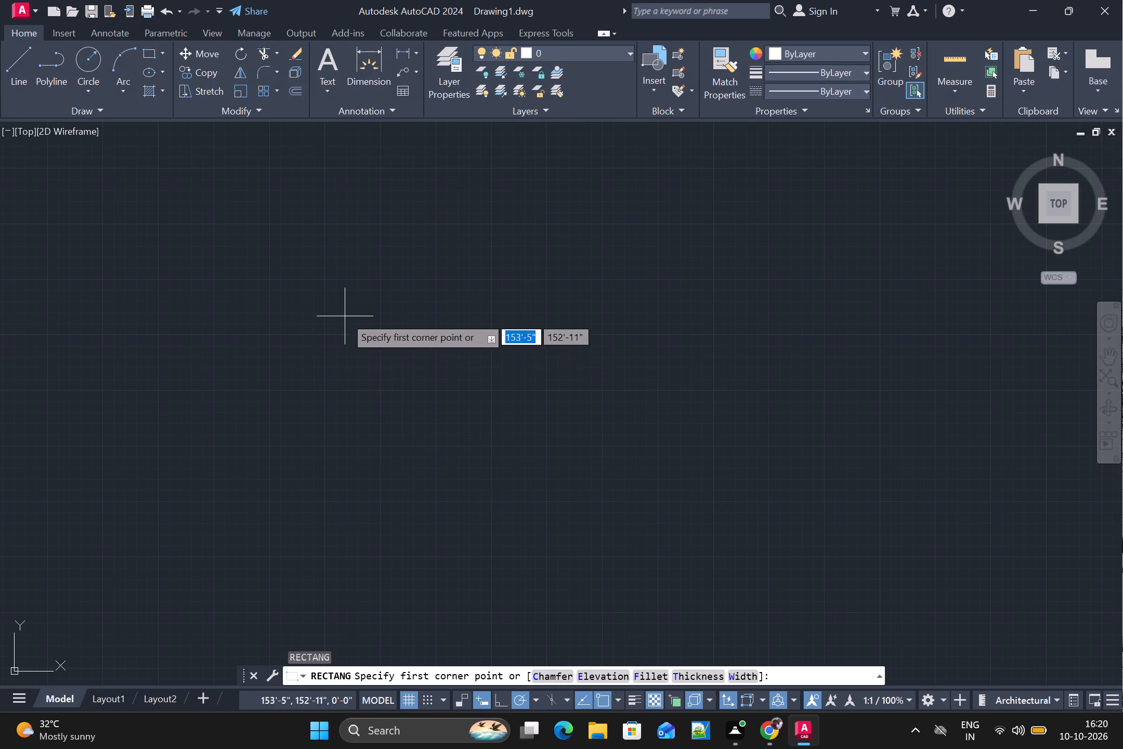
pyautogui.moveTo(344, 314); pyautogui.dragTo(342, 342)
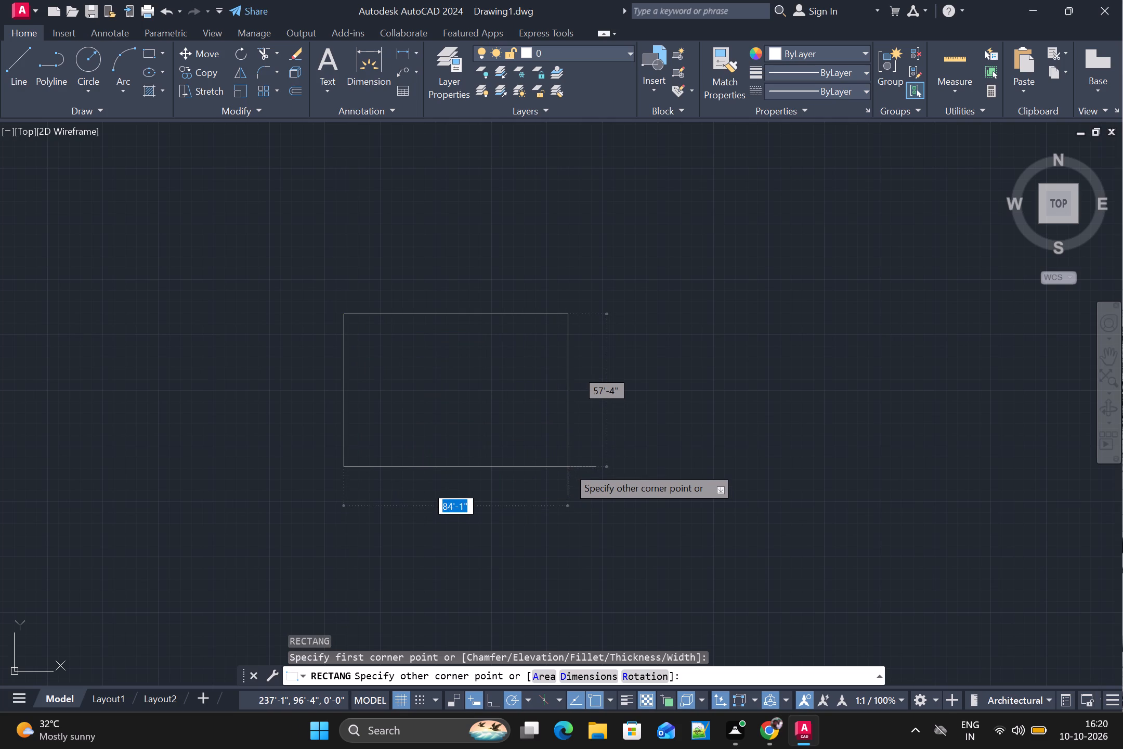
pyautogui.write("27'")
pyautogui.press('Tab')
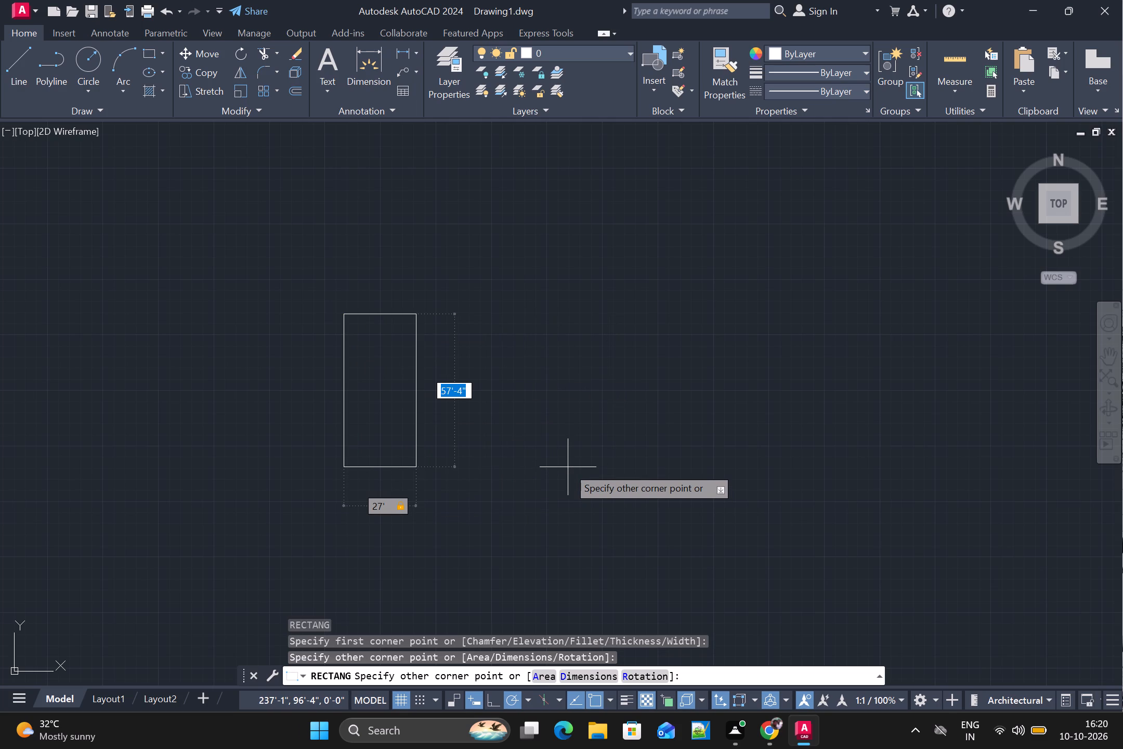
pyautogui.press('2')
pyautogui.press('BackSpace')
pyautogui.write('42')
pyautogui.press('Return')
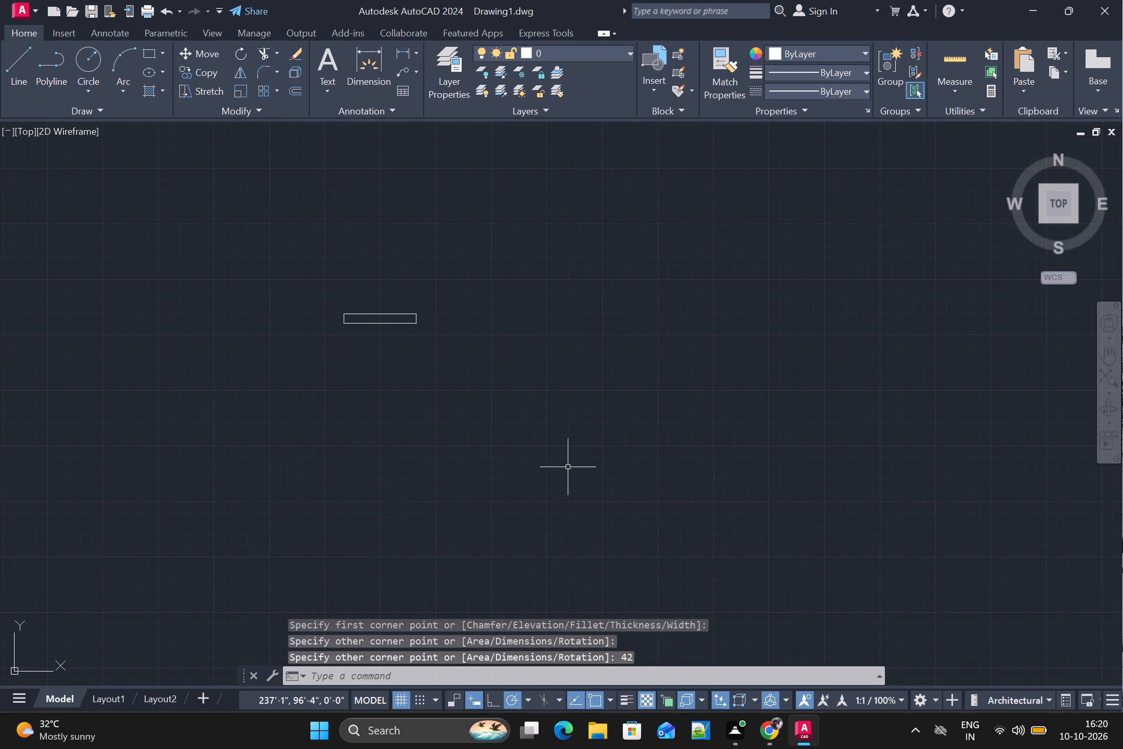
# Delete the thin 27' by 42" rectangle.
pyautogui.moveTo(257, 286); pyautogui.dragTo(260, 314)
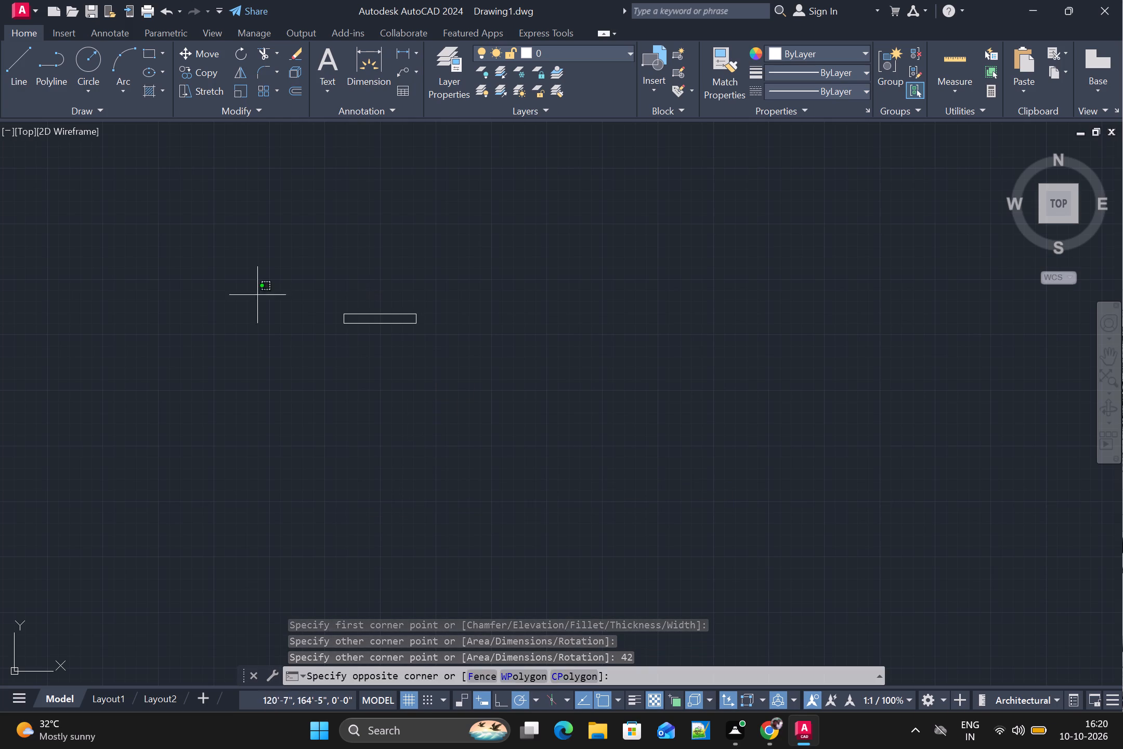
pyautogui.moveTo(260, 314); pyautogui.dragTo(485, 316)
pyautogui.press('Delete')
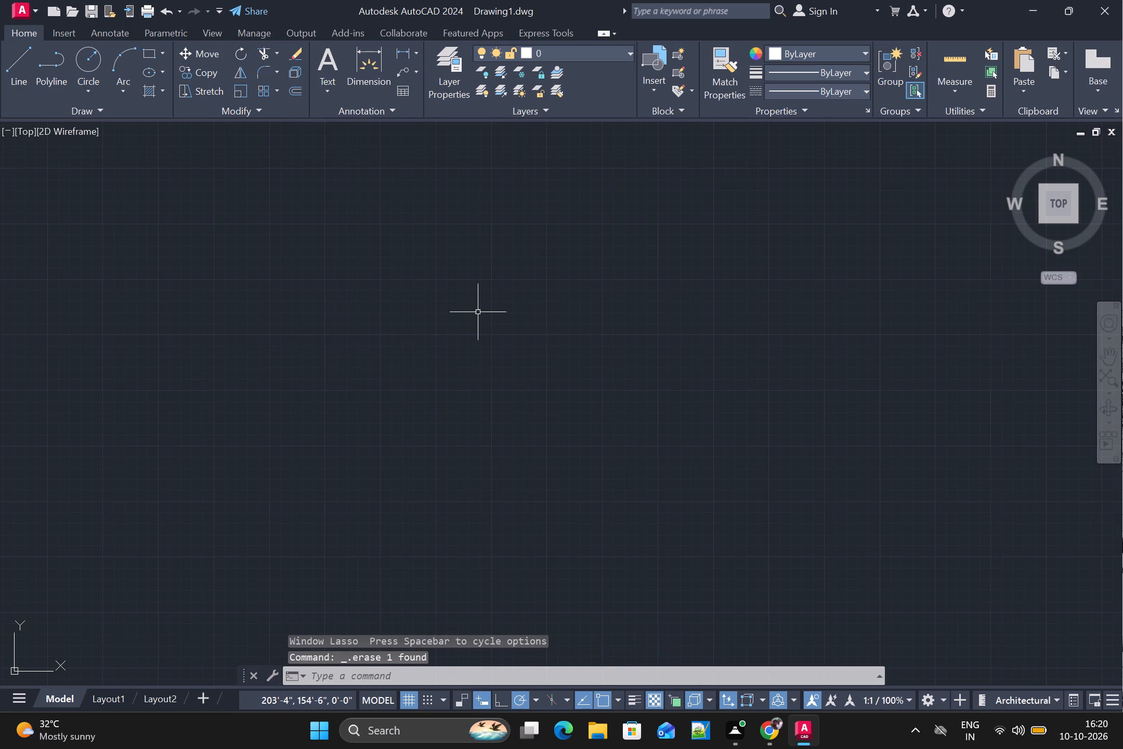
# Draw a rectangle 27' wide and 42' high in the empty drawing area.
pyautogui.write('REC')
pyautogui.press('Return')
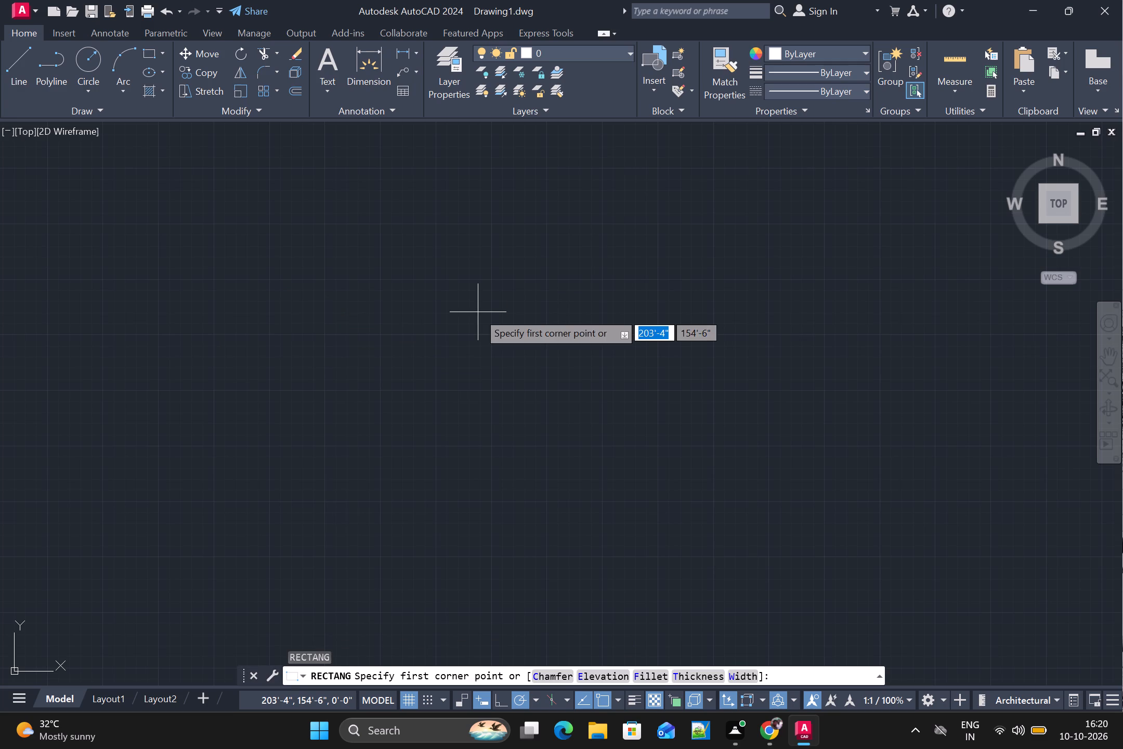
pyautogui.click(344, 317)
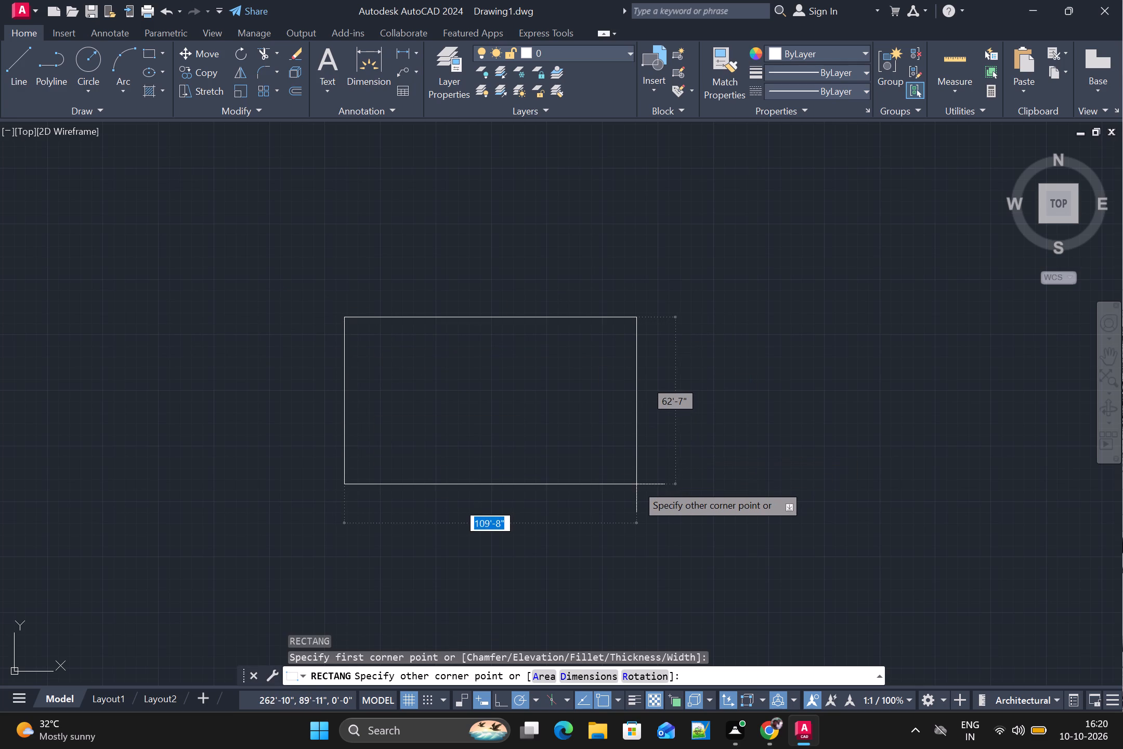
pyautogui.write("27'")
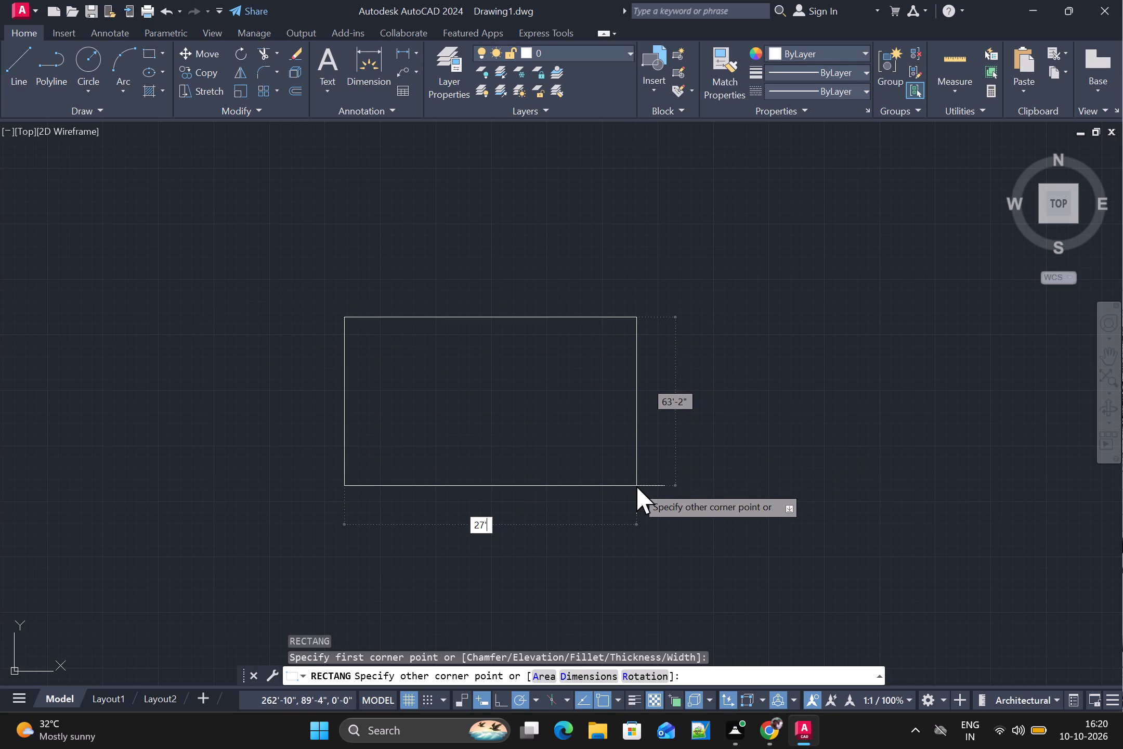
pyautogui.press('Tab')
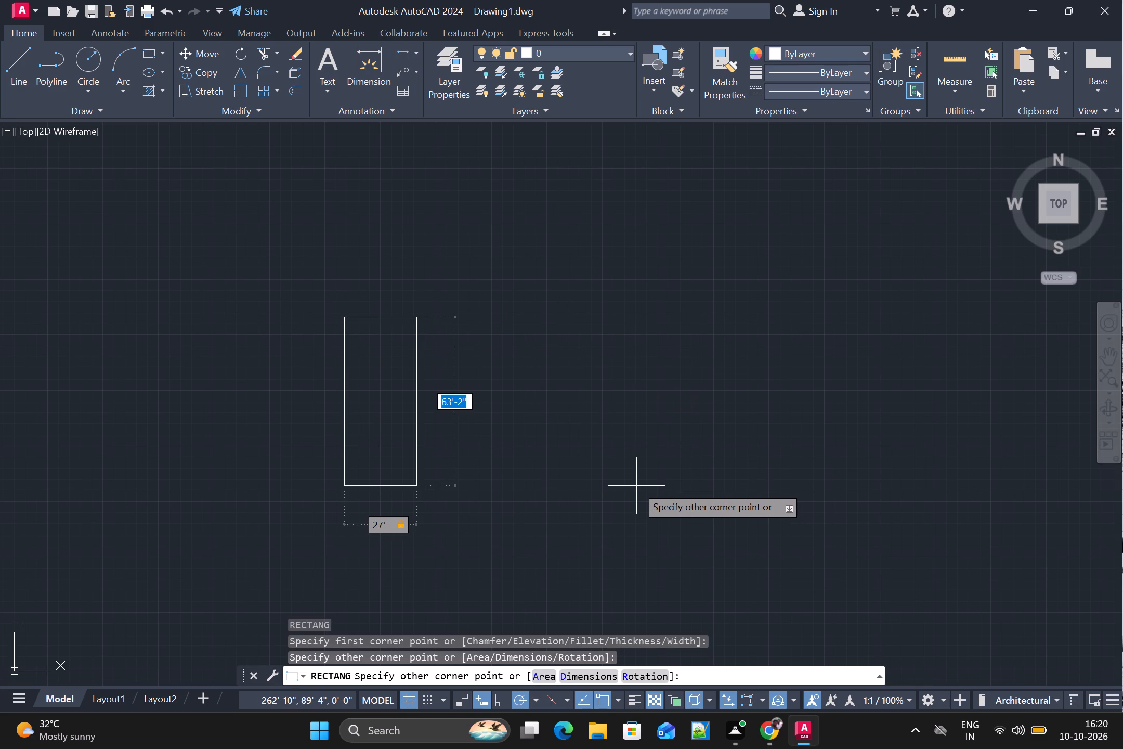
pyautogui.write("42'")
pyautogui.press('Return')
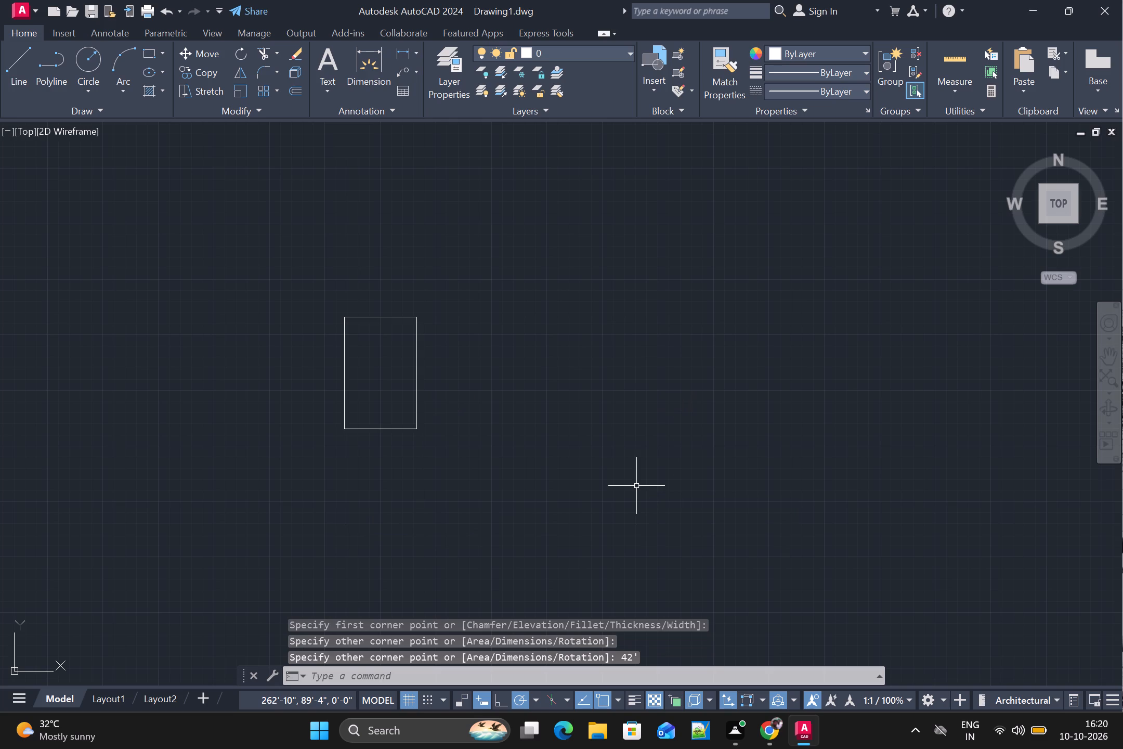
# Turn off the drawing grid display.
pyautogui.click(404, 698)
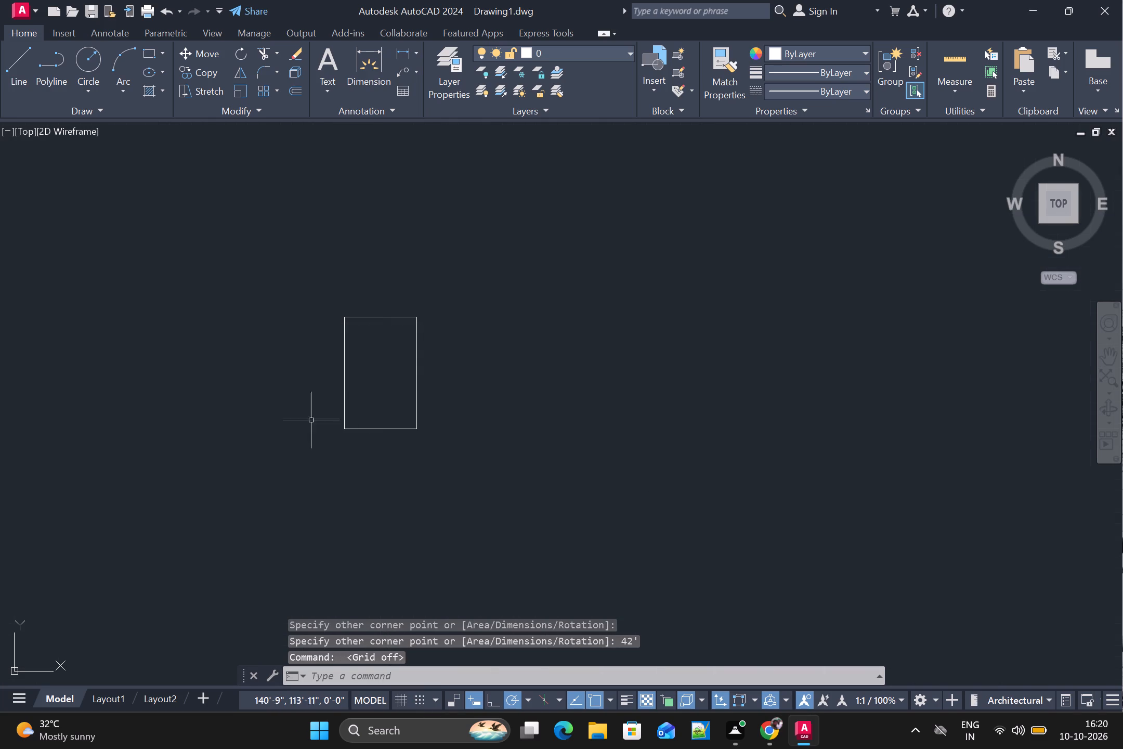
# Offset the 27' by 42' rectangle inward by 9" using the Through option of Offset.
pyautogui.scroll(2, 287, 242)
pyautogui.scroll(-1, 340, 370)
pyautogui.moveTo(353, 379); pyautogui.dragTo(384, 262, button='middle')
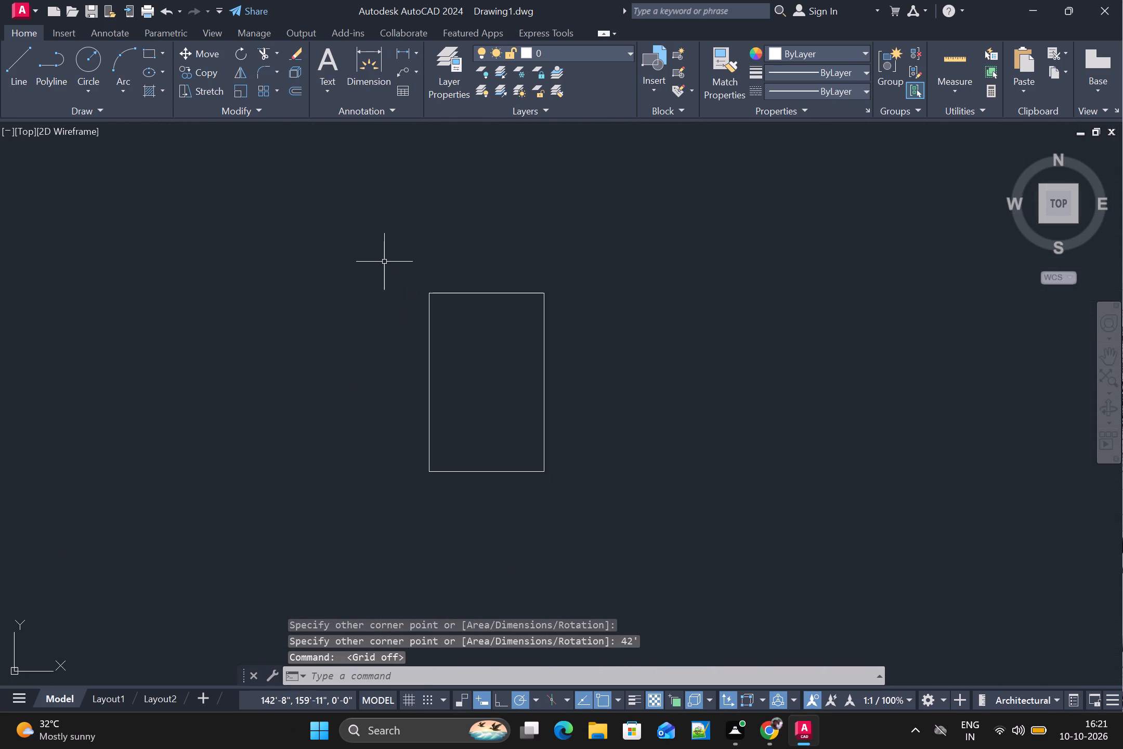
pyautogui.scroll(1, 384, 262)
pyautogui.moveTo(478, 401); pyautogui.dragTo(437, 327, button='middle')
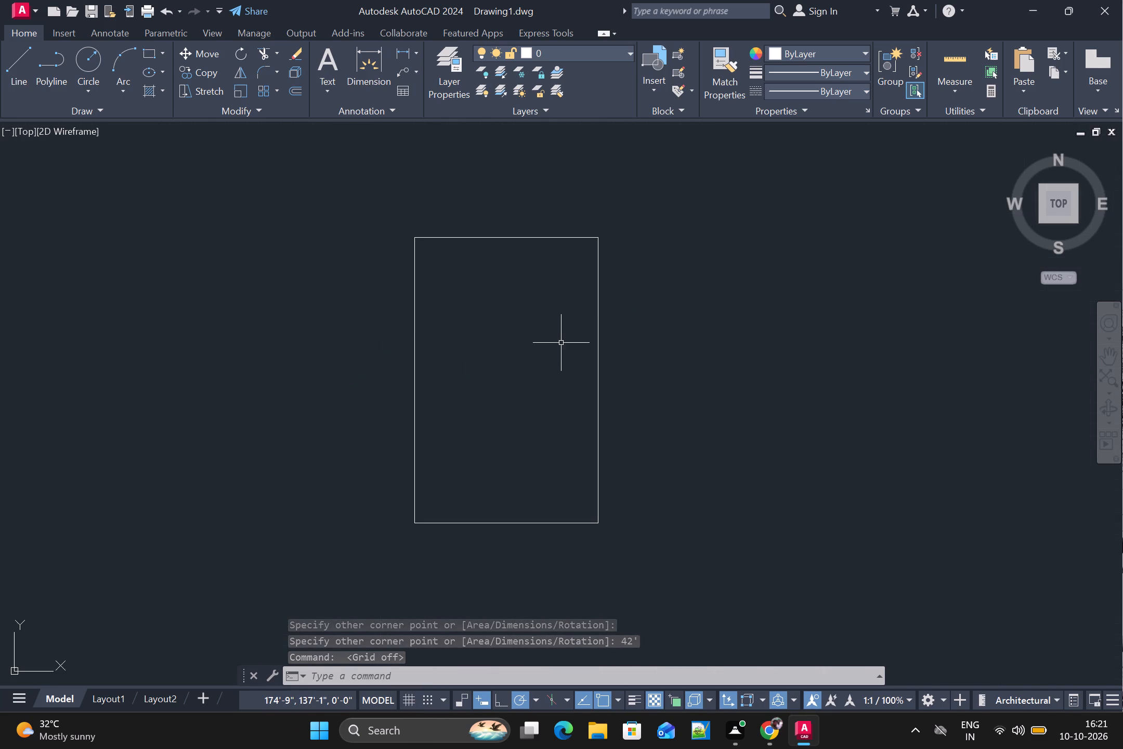
pyautogui.press('o')
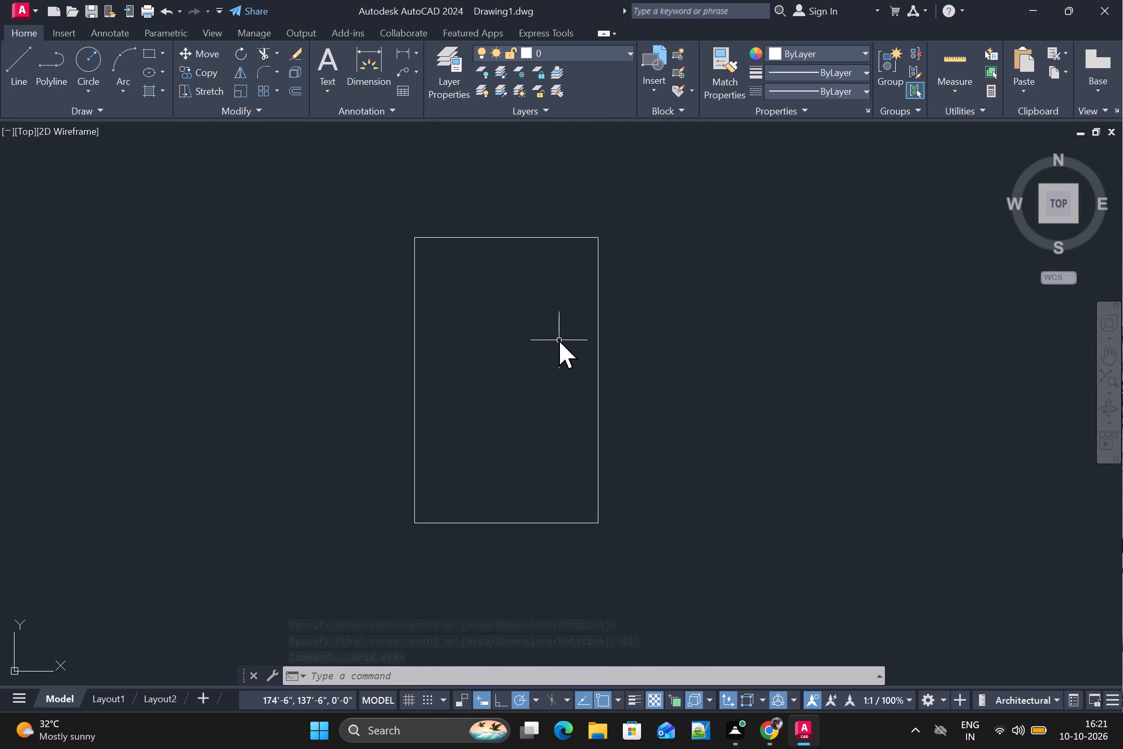
pyautogui.press('Return')
pyautogui.press('t')
pyautogui.press('Return')
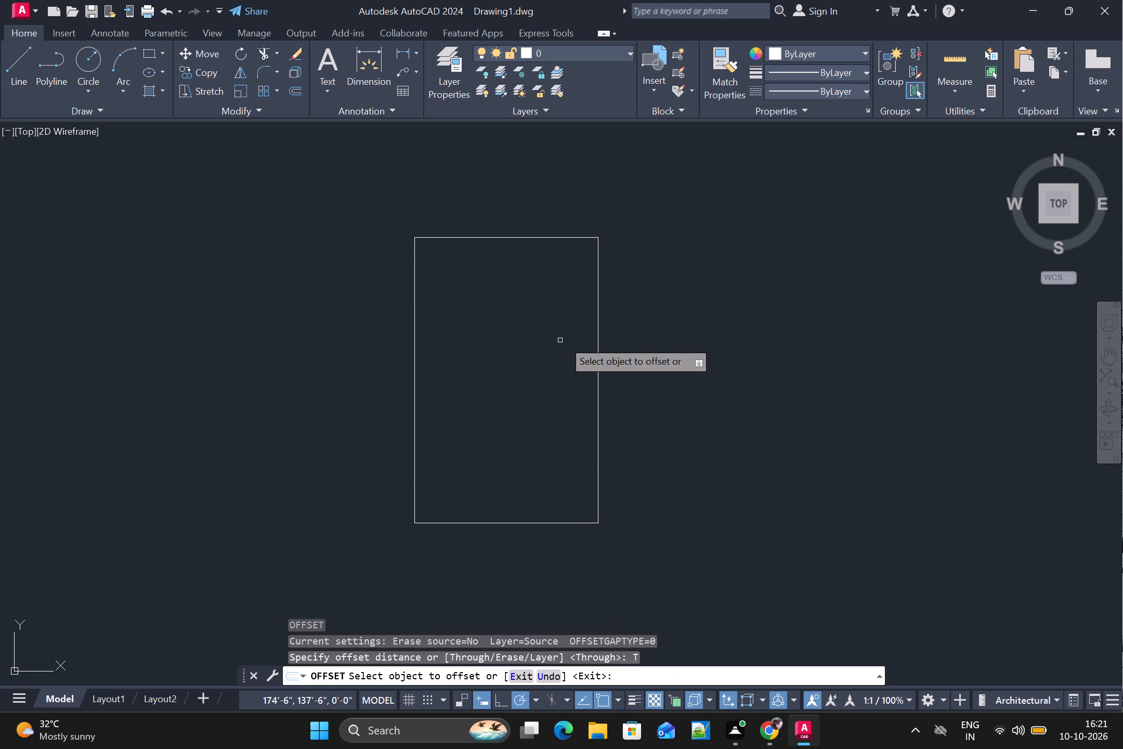
pyautogui.click(468, 237)
pyautogui.write('9"')
pyautogui.press('Return')
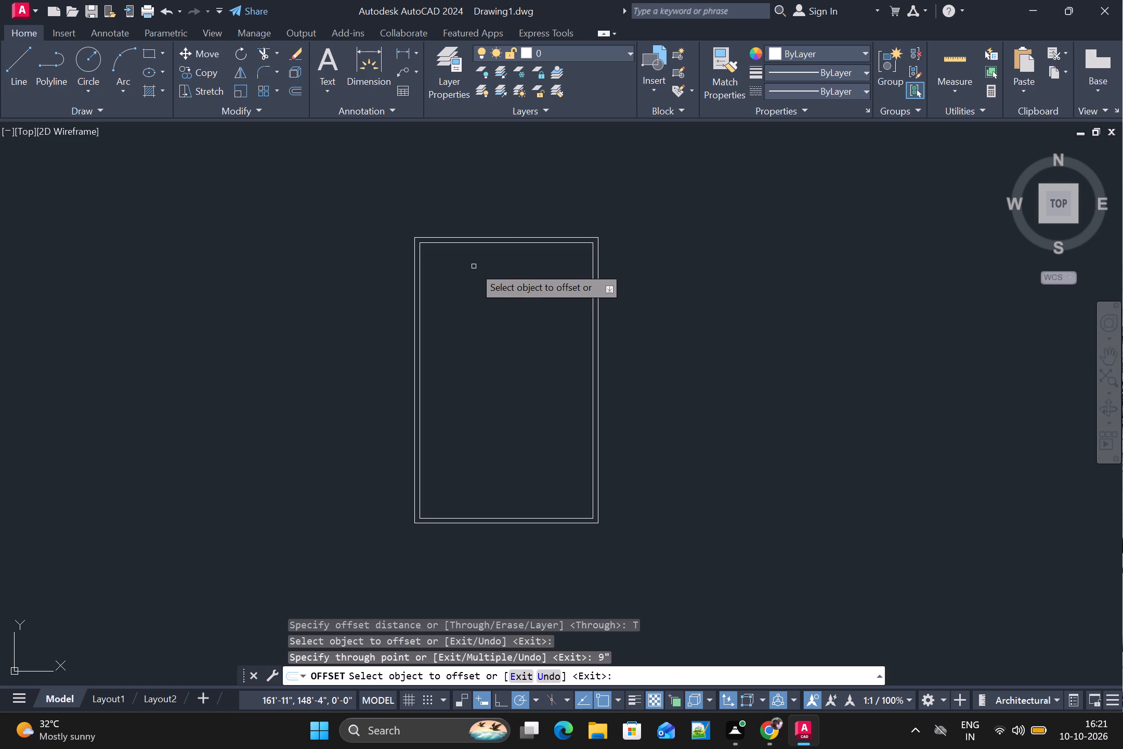
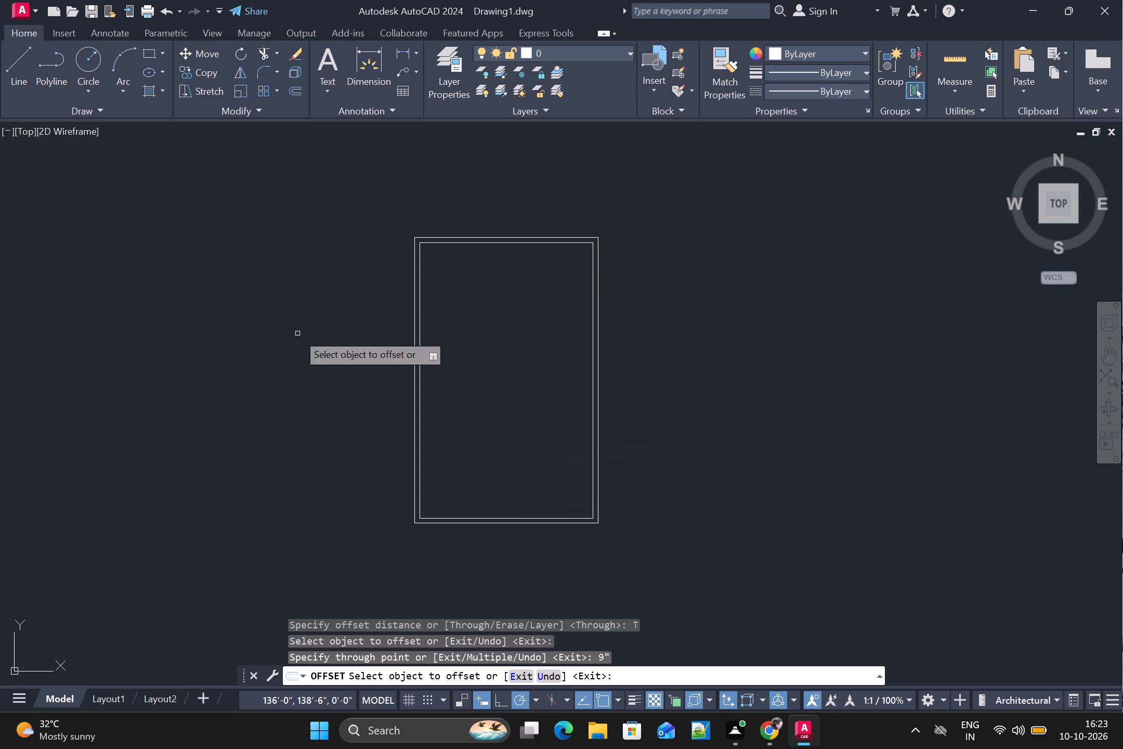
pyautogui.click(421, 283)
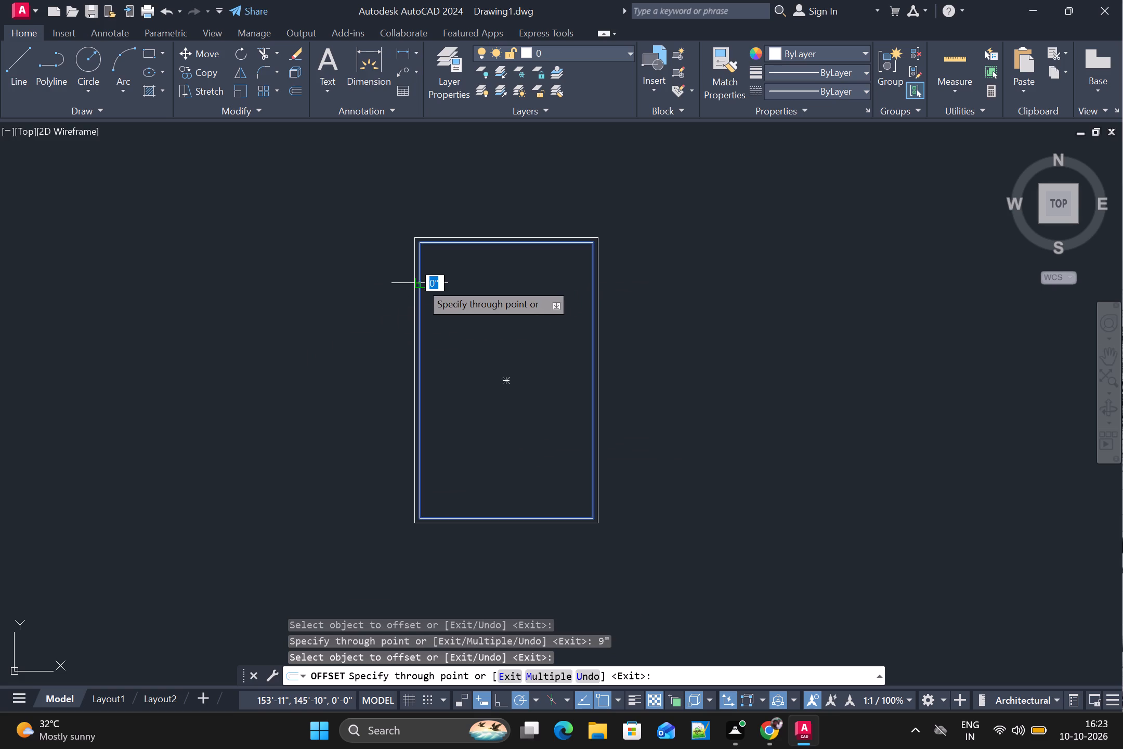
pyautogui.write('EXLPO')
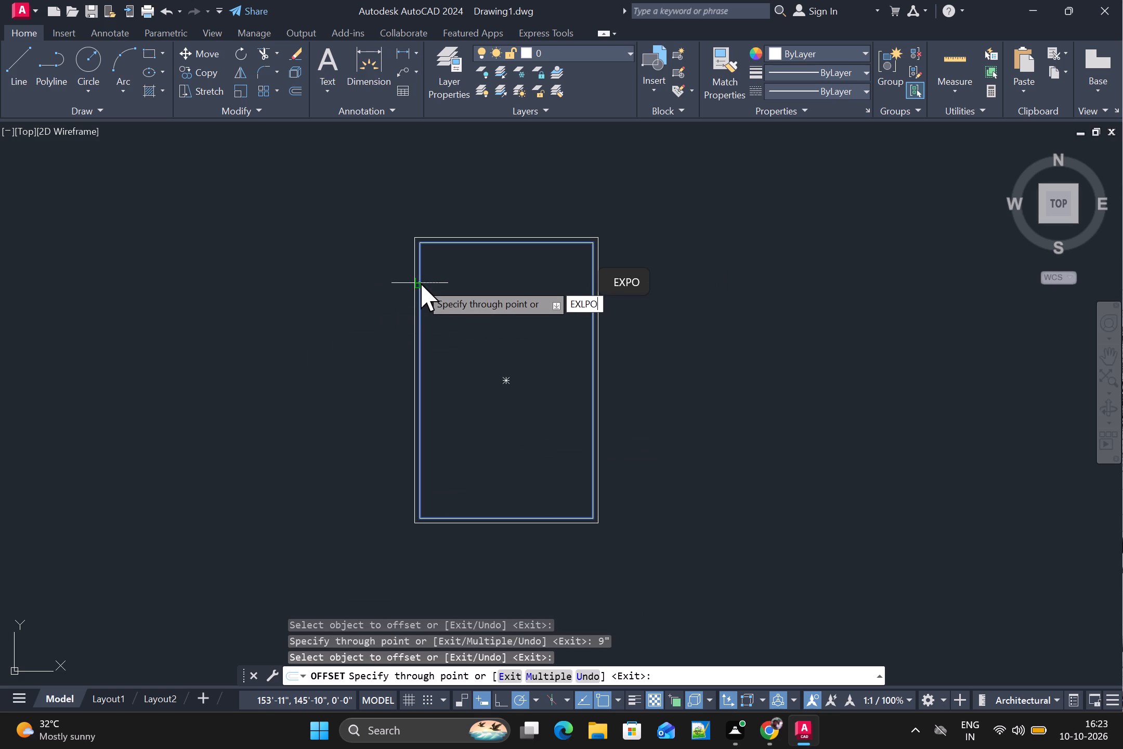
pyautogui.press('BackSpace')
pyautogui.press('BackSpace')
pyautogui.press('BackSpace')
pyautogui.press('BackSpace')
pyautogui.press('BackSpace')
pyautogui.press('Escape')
# Explode the inner offset rectangle into separate lines.
pyautogui.write('EX')
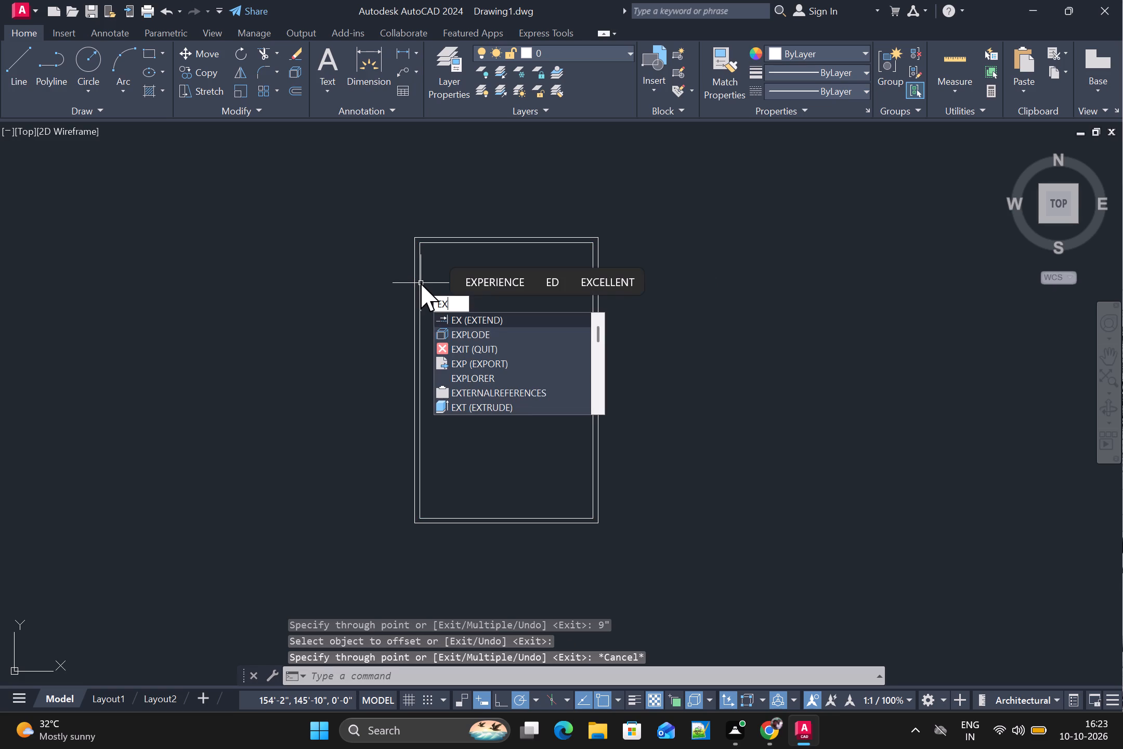
pyautogui.press('Down')
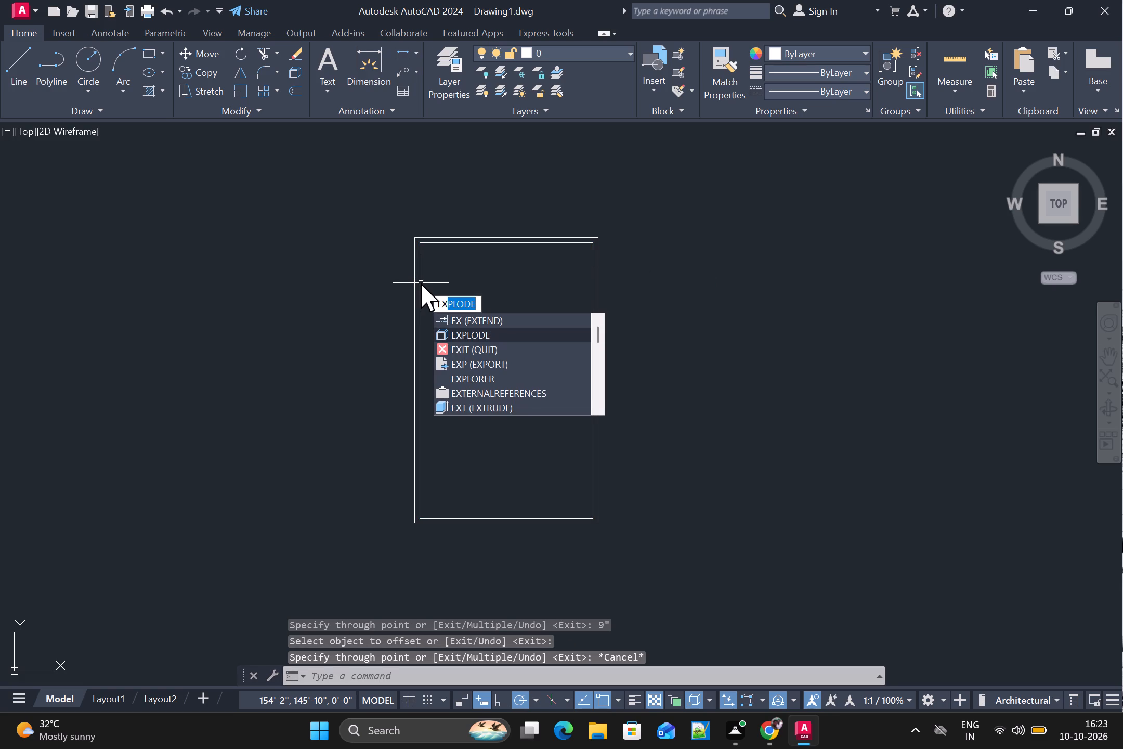
pyautogui.press('Return')
pyautogui.moveTo(421, 283); pyautogui.dragTo(414, 242)
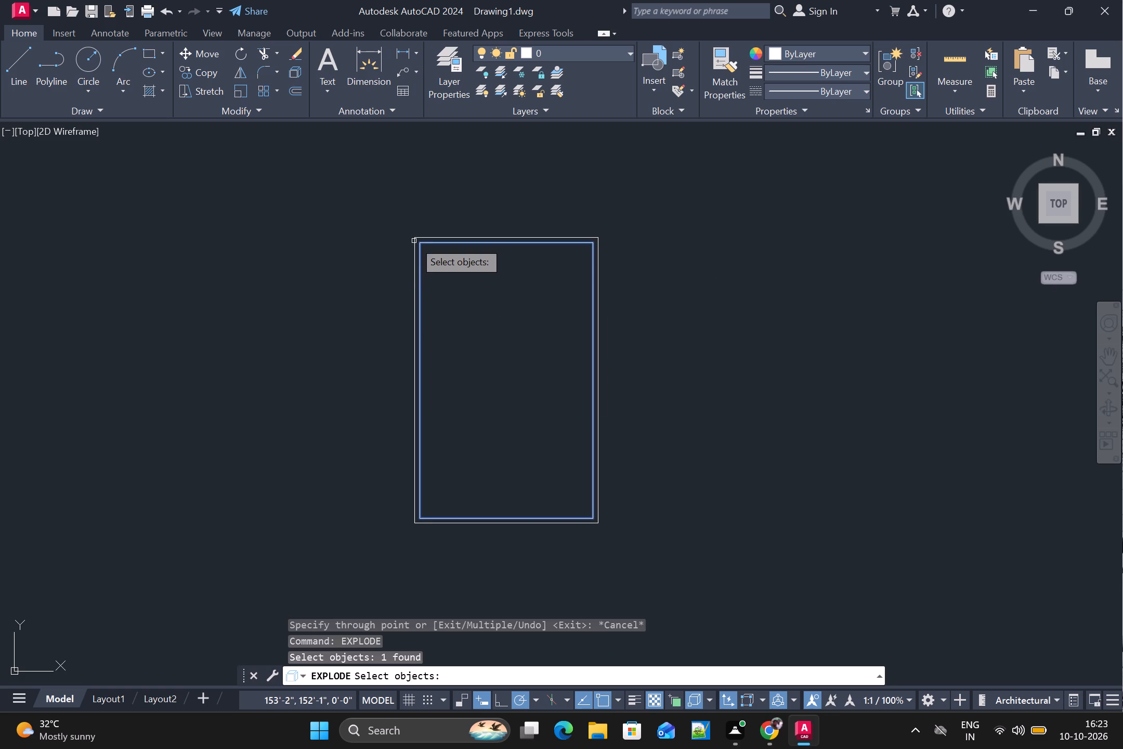
pyautogui.press('Return')
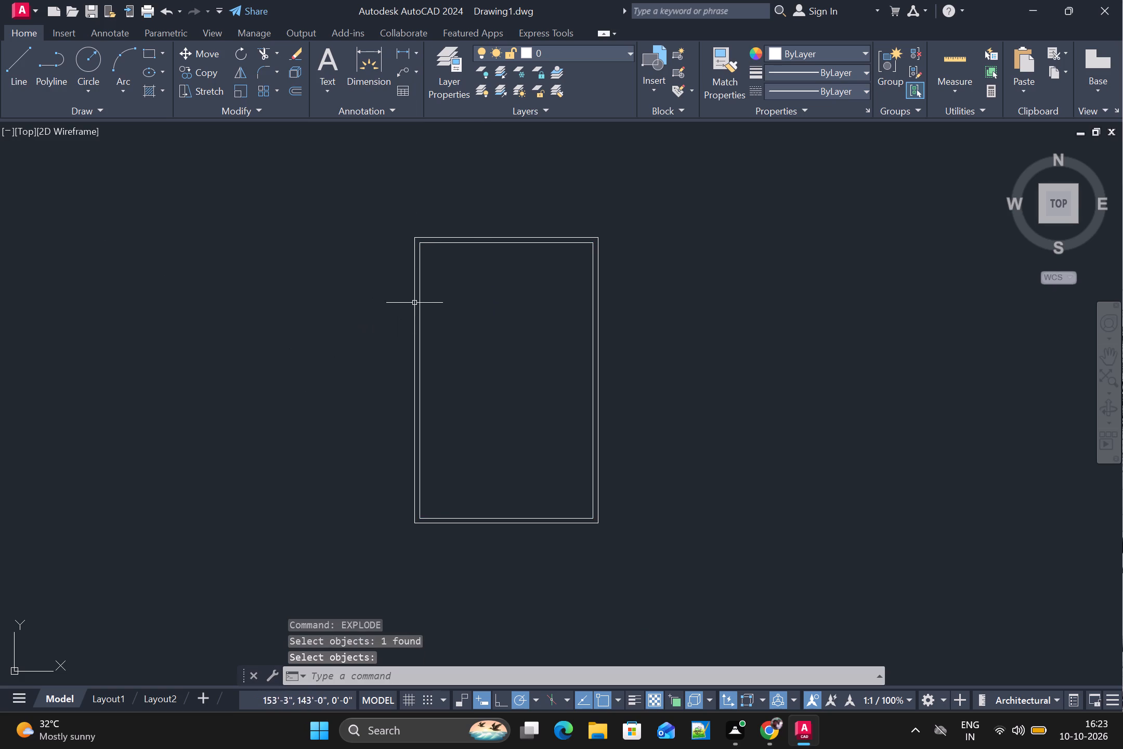
# Offset the inner left line 9' inward with the Through option, then offset that new line 5" further right to form a vertical partition.
pyautogui.click(420, 296)
pyautogui.press('o')
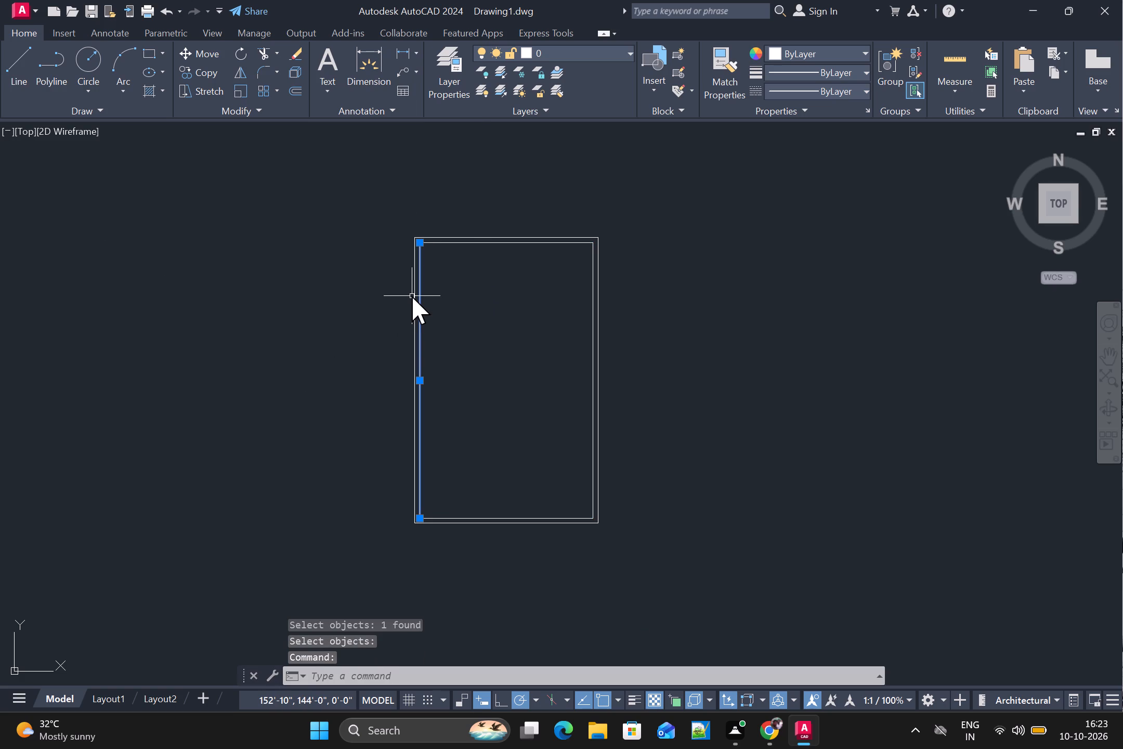
pyautogui.press('Return')
pyautogui.press('t')
pyautogui.press('Return')
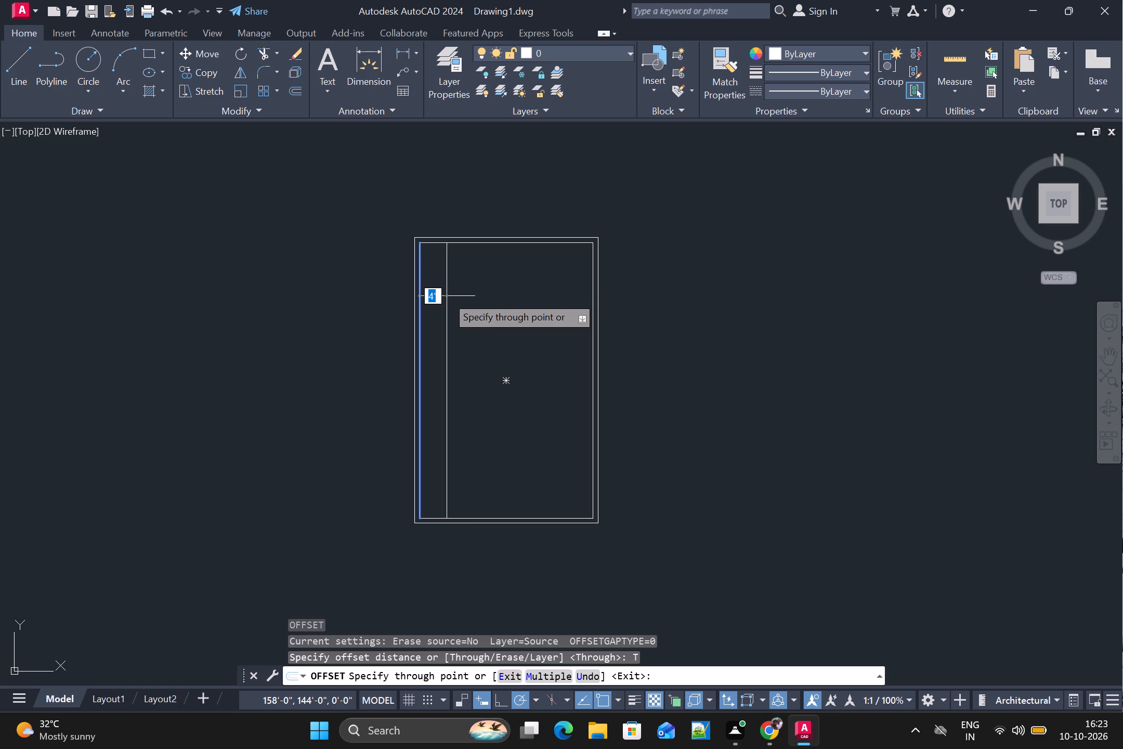
pyautogui.write("9'")
pyautogui.press('Return')
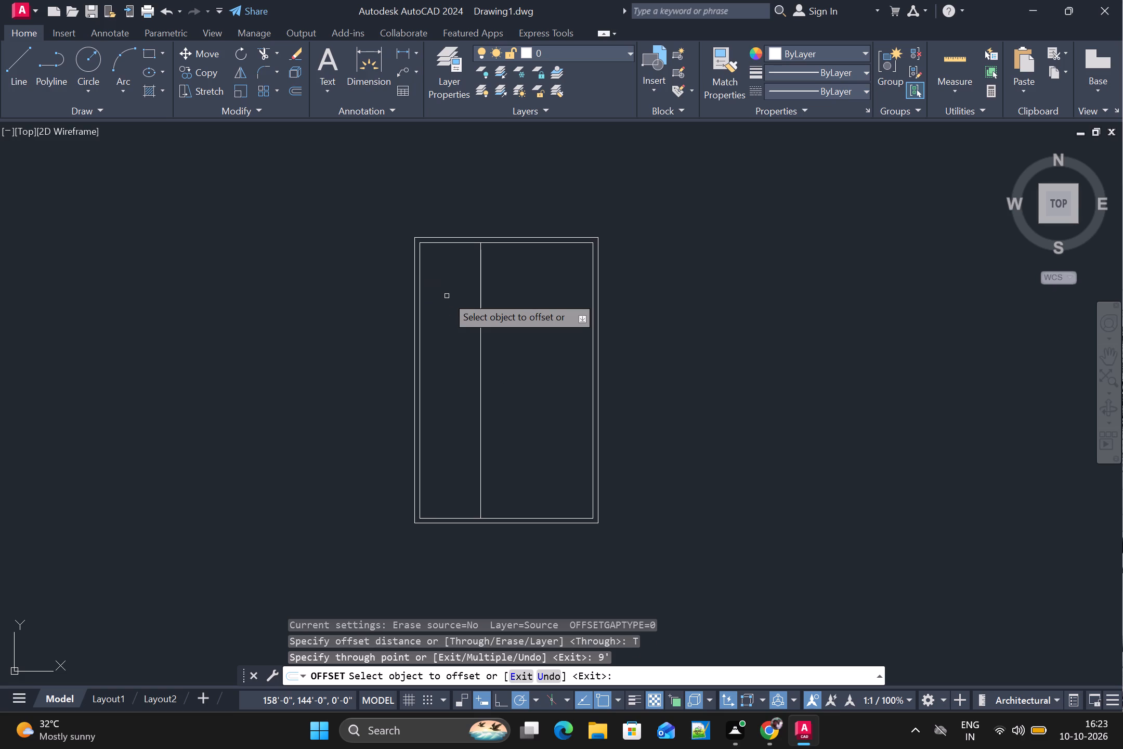
pyautogui.click(480, 280)
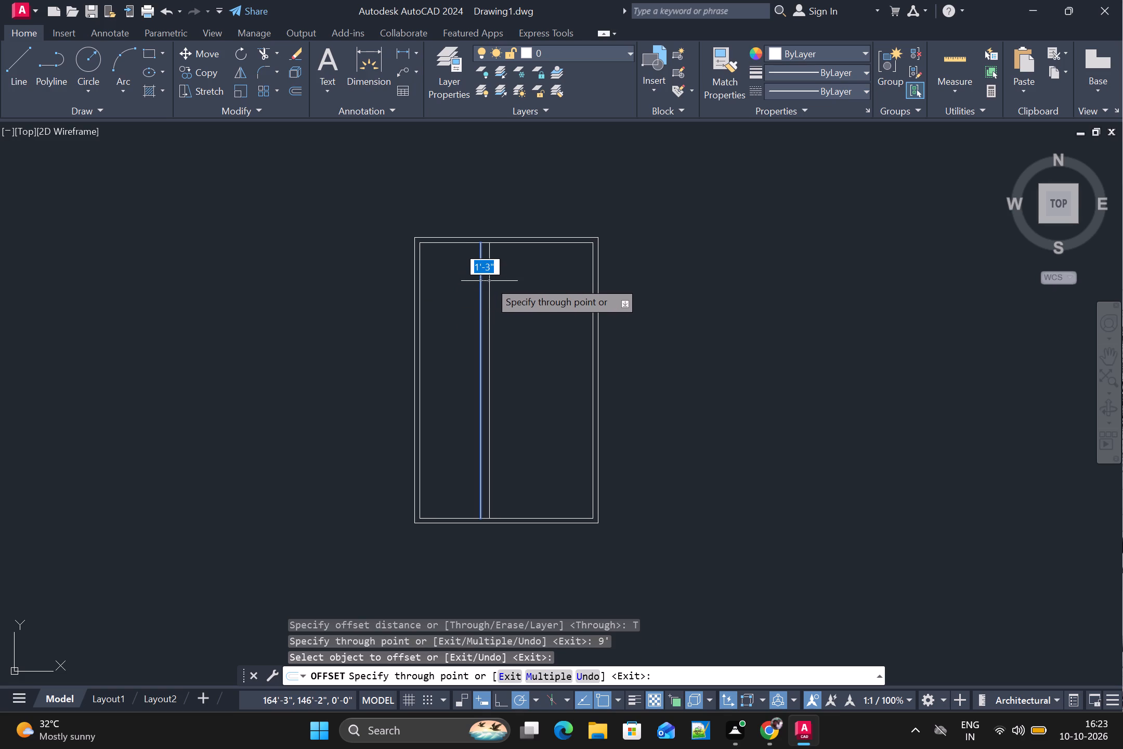
pyautogui.write('5"')
pyautogui.press('Return')
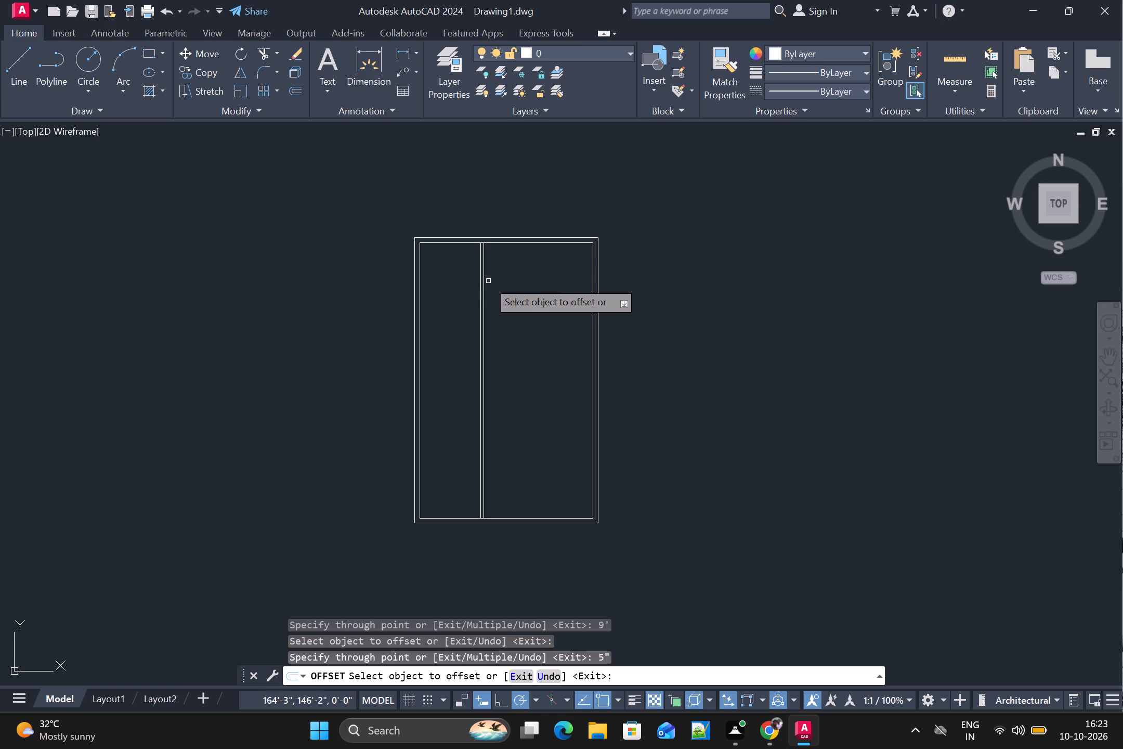
# Offset the inner top line 10' downward, then offset the new line 5" further down to form a horizontal partition.
pyautogui.click(455, 245)
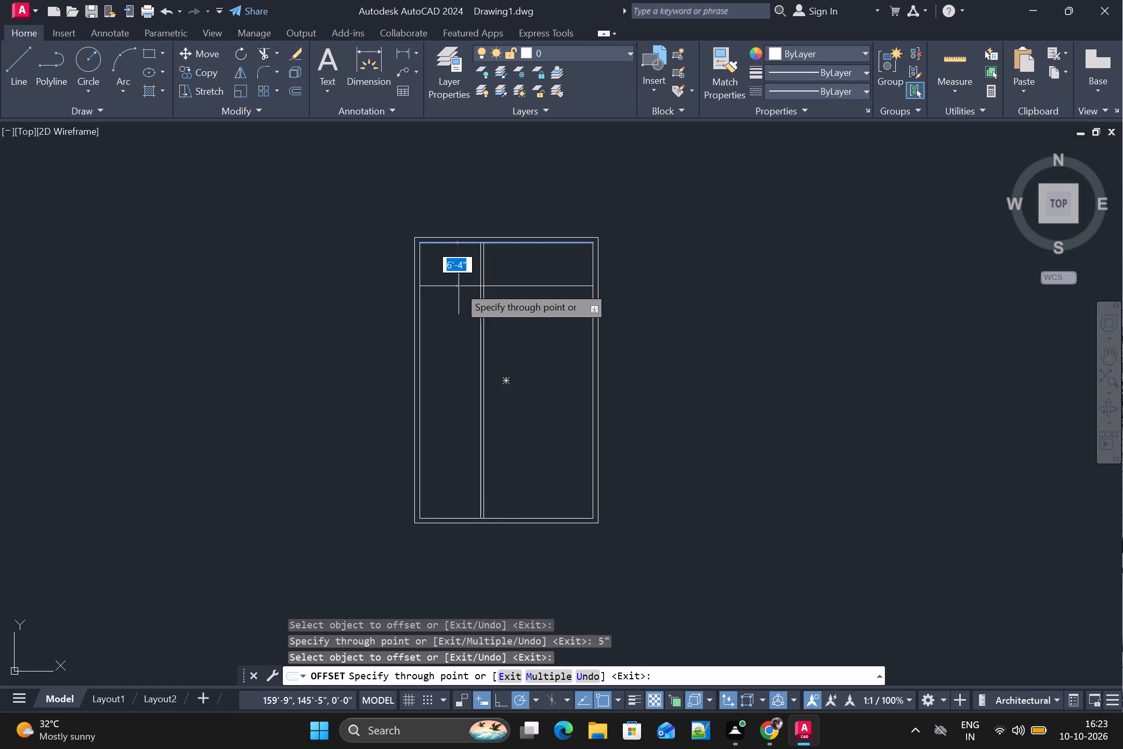
pyautogui.write('10')
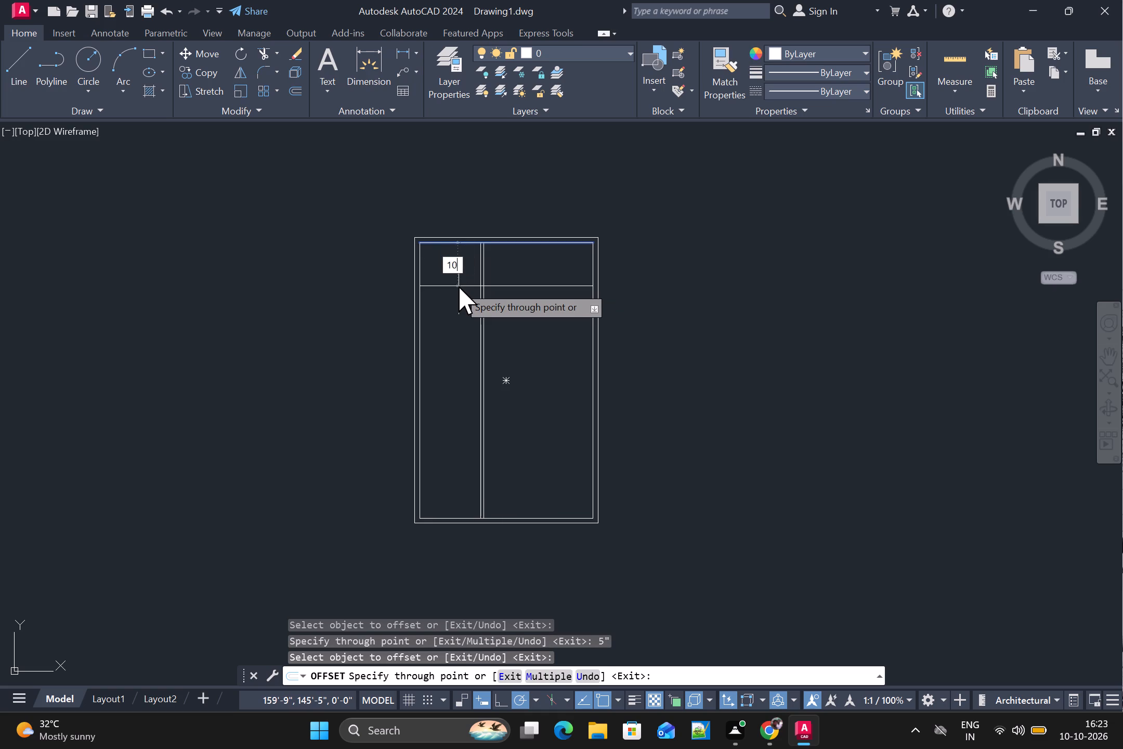
pyautogui.press("'")
pyautogui.press('Return')
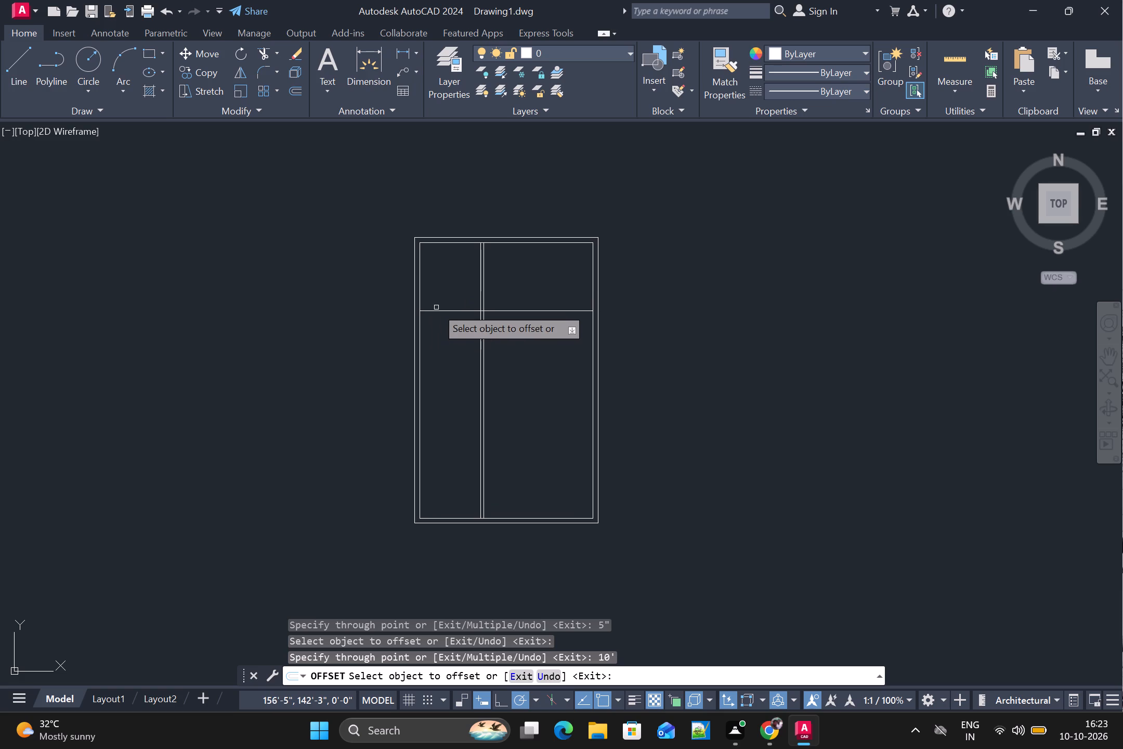
pyautogui.click(435, 311)
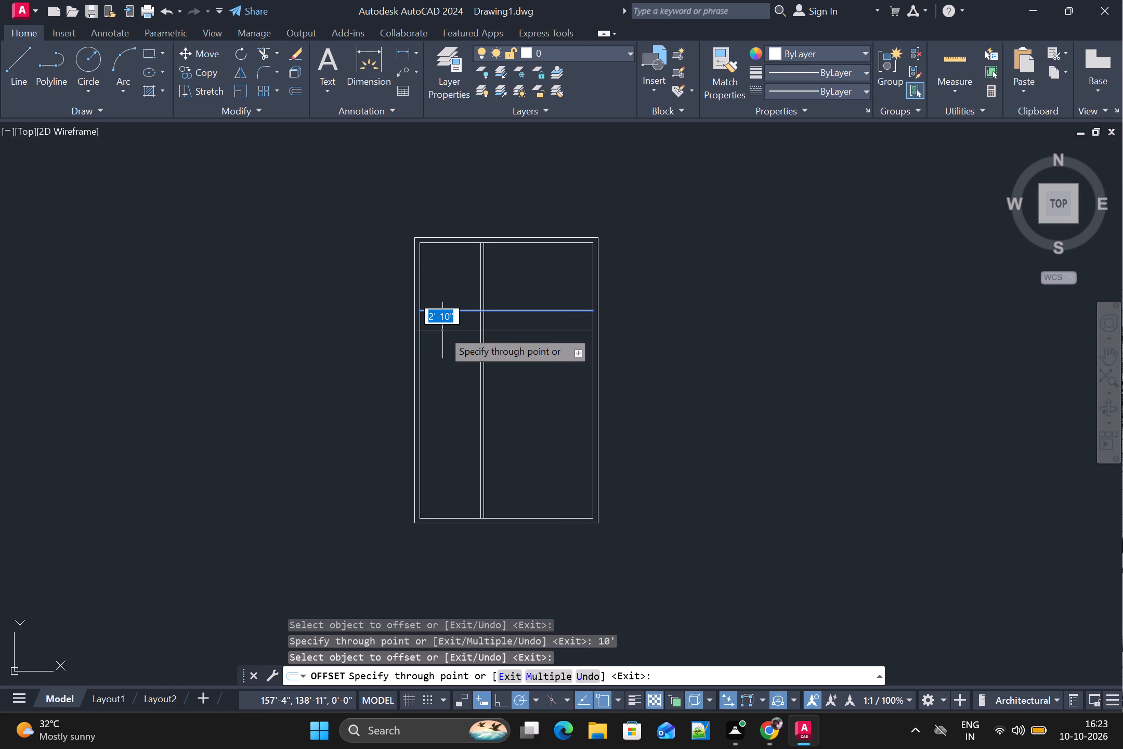
pyautogui.write('5"')
pyautogui.press('Return')
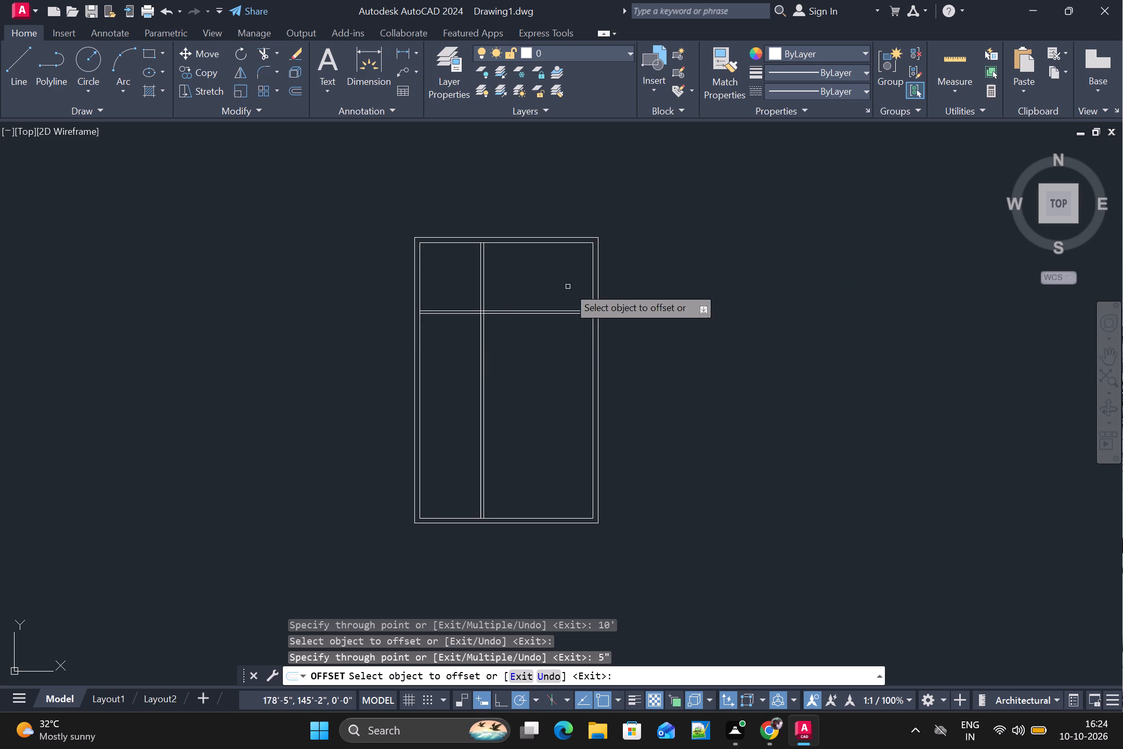
# Offset the inner right line 6' inward with the Through option, then offset that new line 5" further left as a second vertical partition.
pyautogui.click(486, 280)
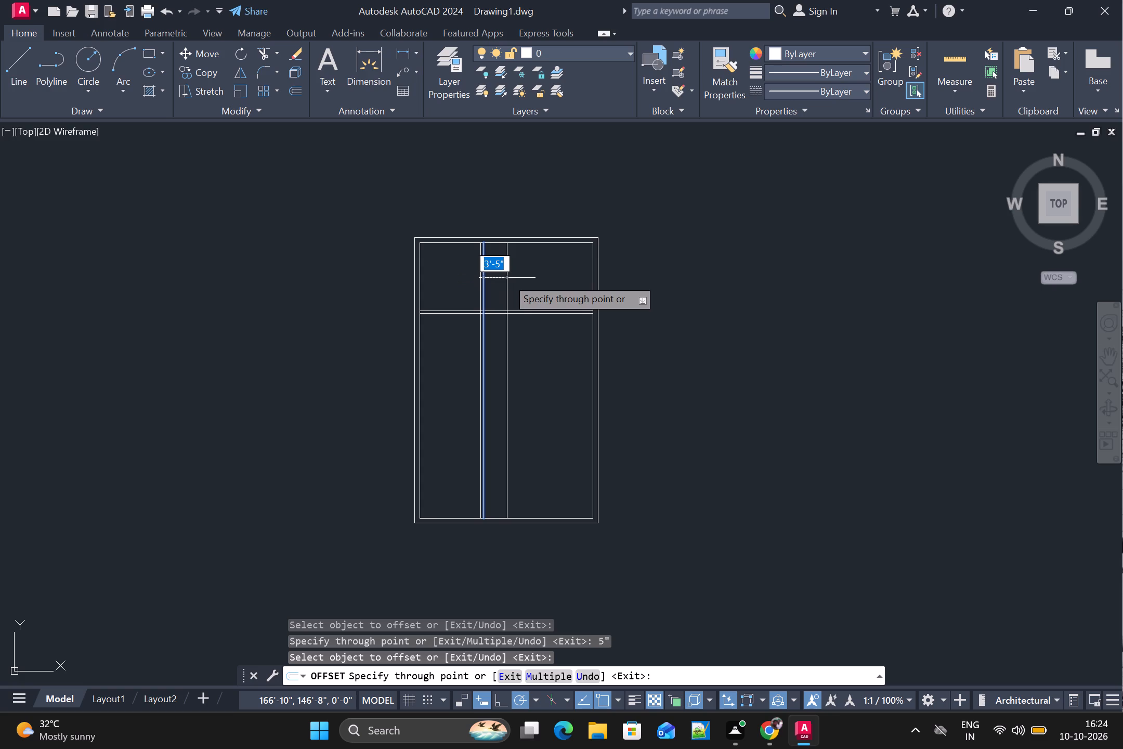
pyautogui.press('Escape')
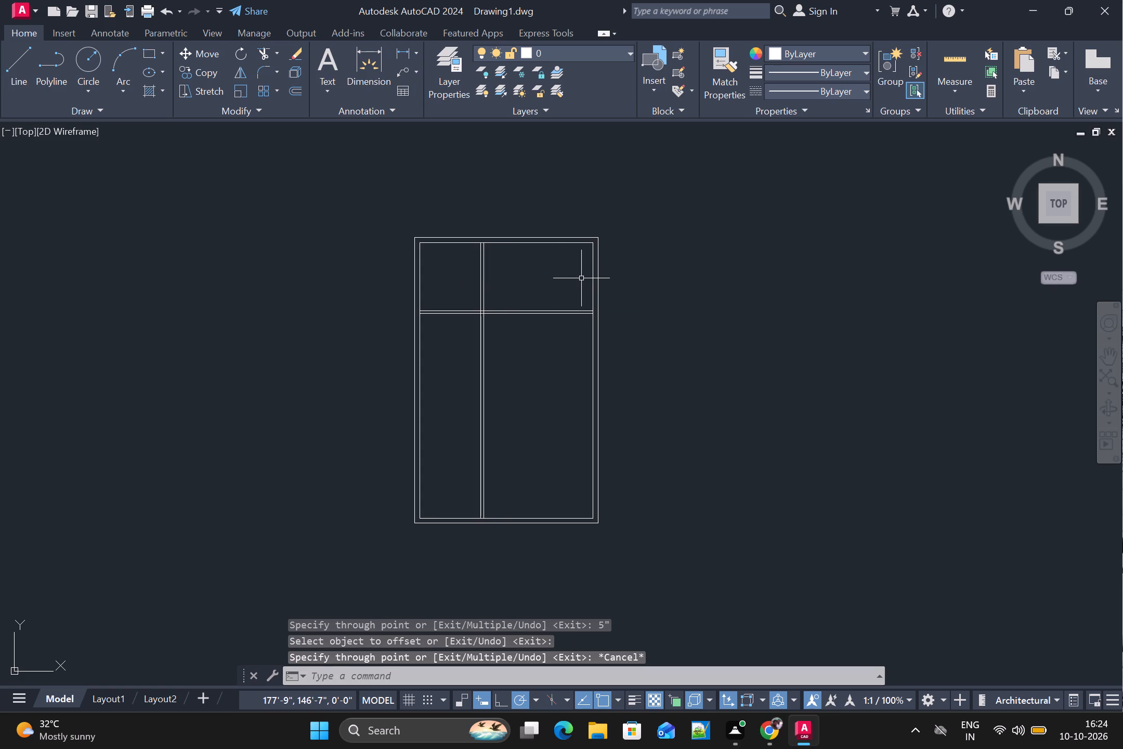
pyautogui.press('space')
pyautogui.press('t')
pyautogui.press('Return')
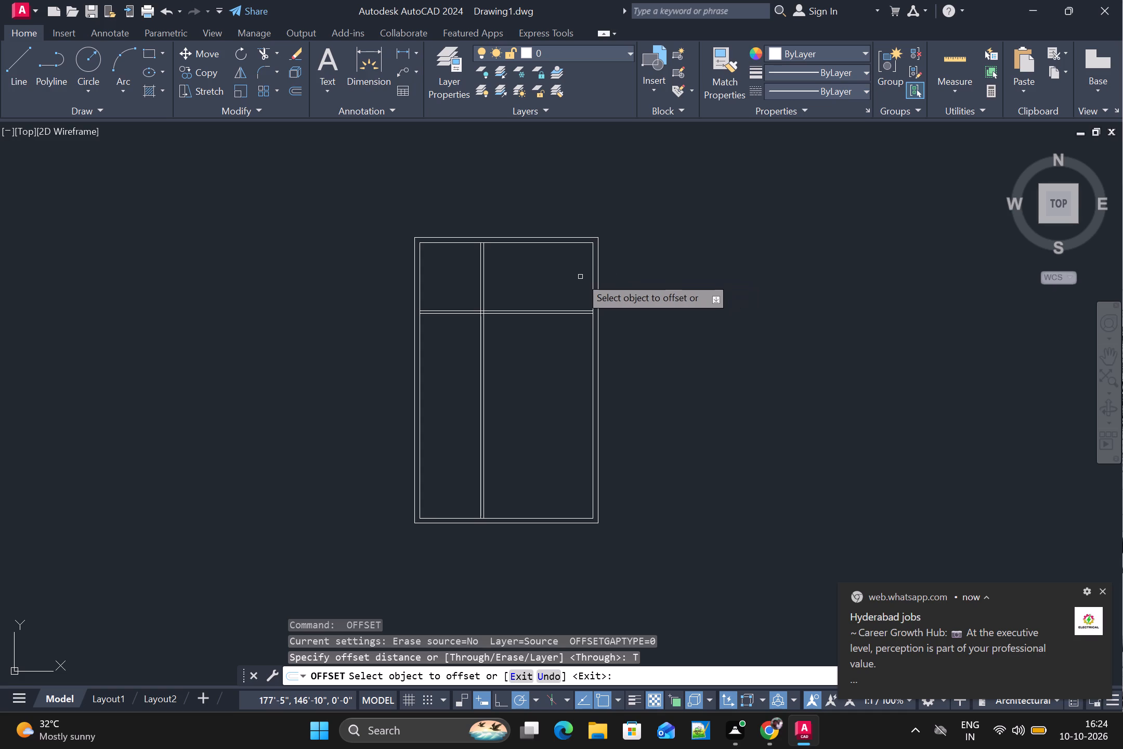
pyautogui.click(593, 260)
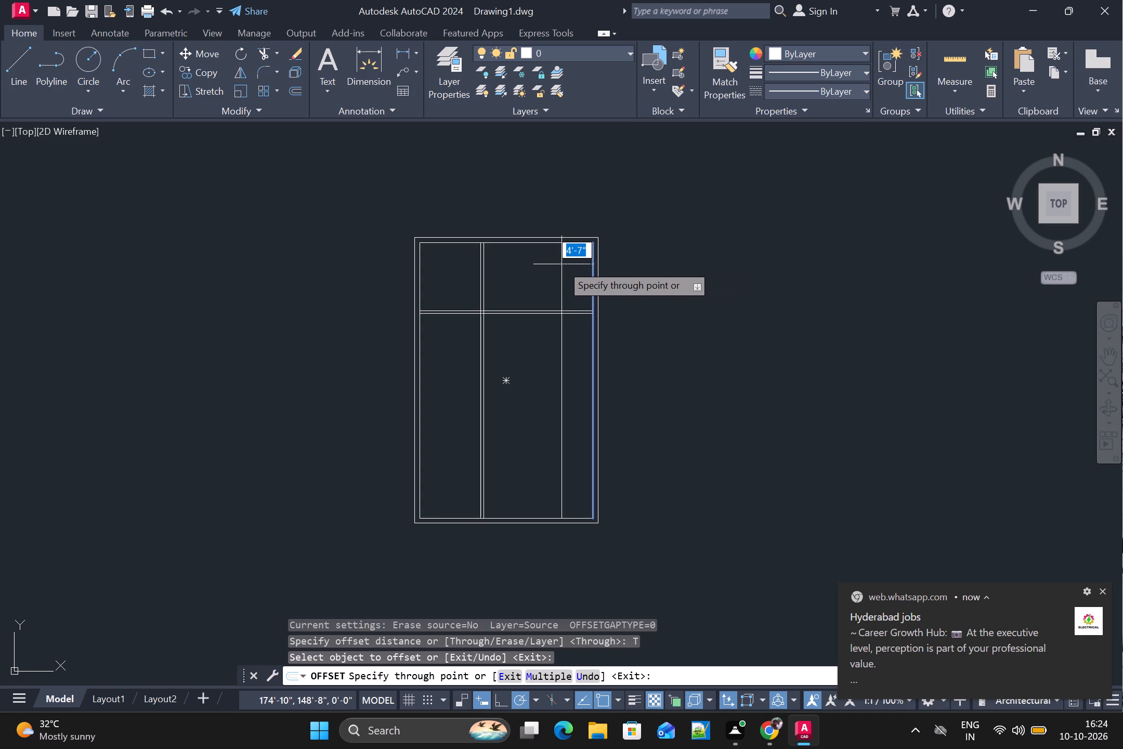
pyautogui.write("6'")
pyautogui.press('Return')
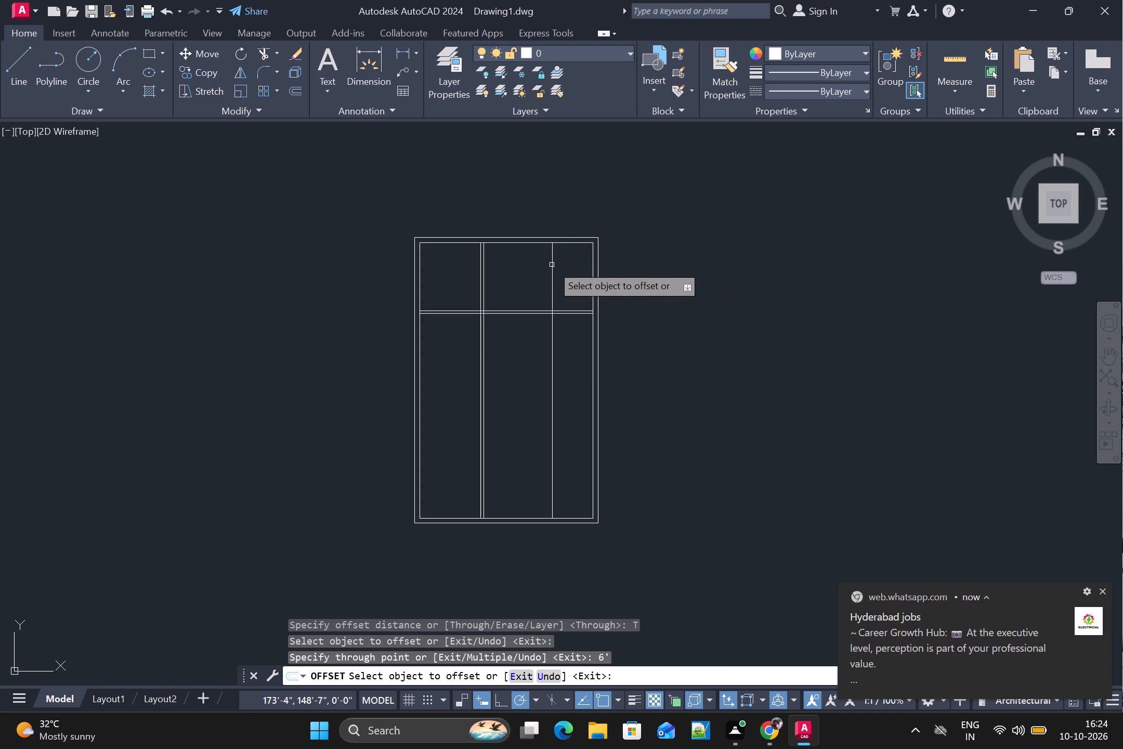
pyautogui.click(552, 265)
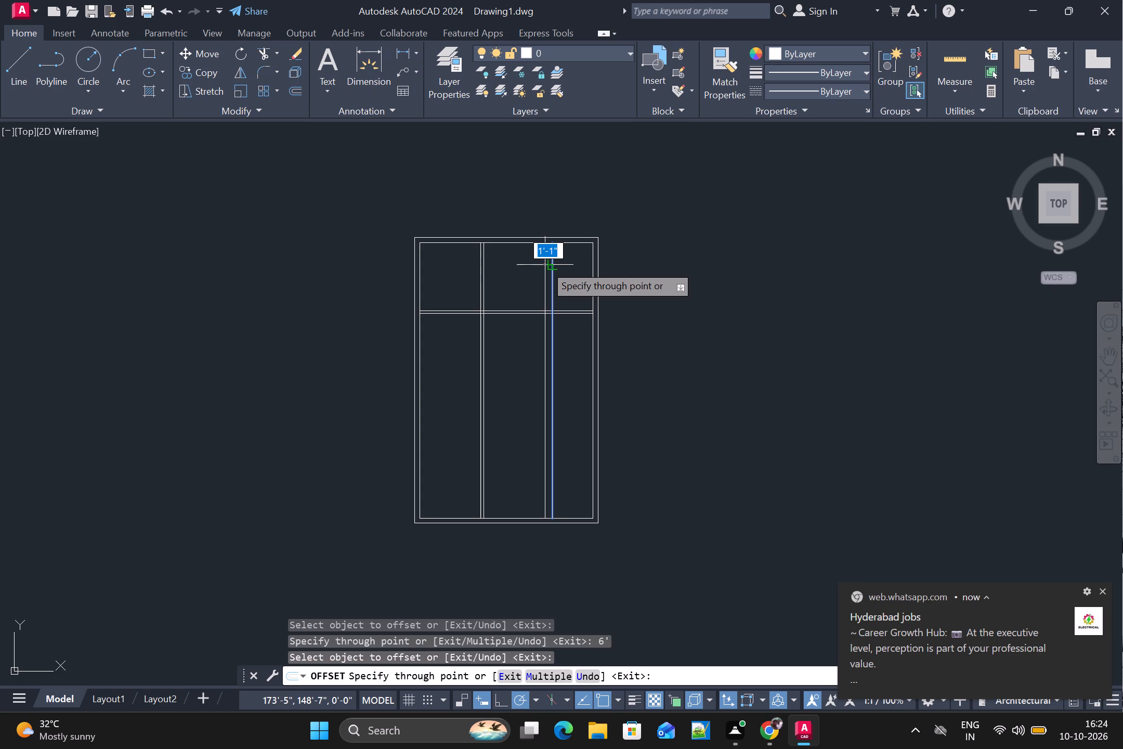
pyautogui.write('5"')
pyautogui.press('Return')
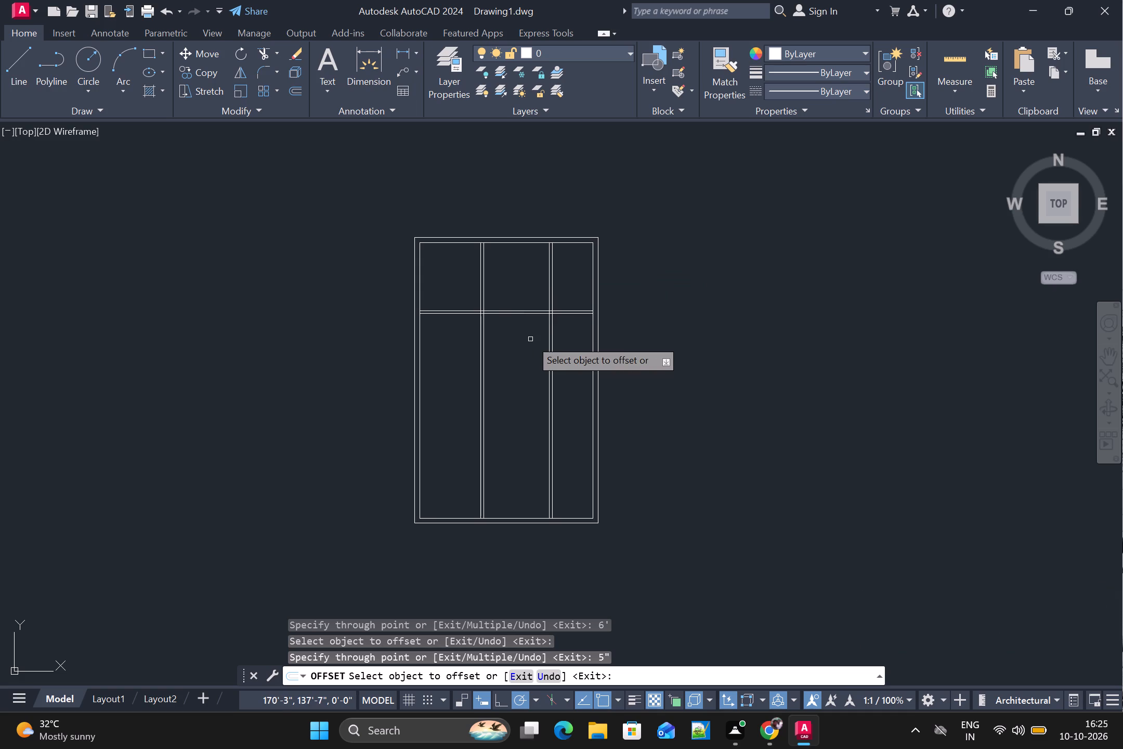
# Trim away the portions of both vertical partitions' lines that lie below the horizontal partition.
pyautogui.scroll(1, 526, 340)
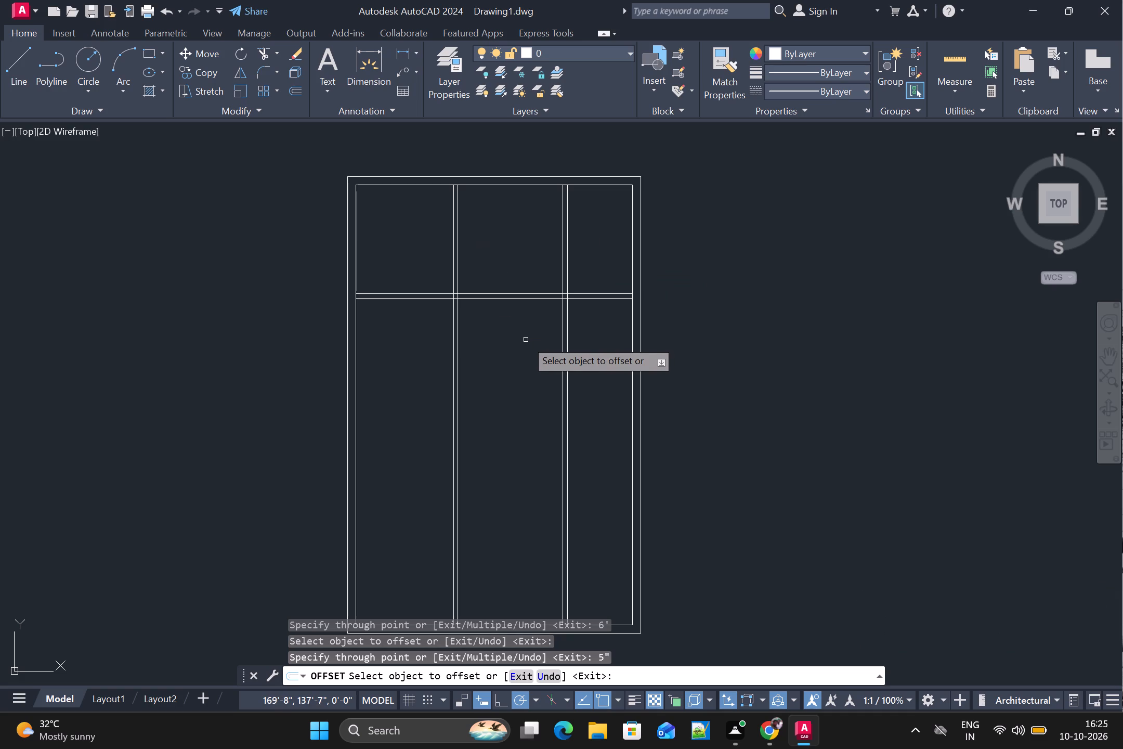
pyautogui.scroll(1, 526, 340)
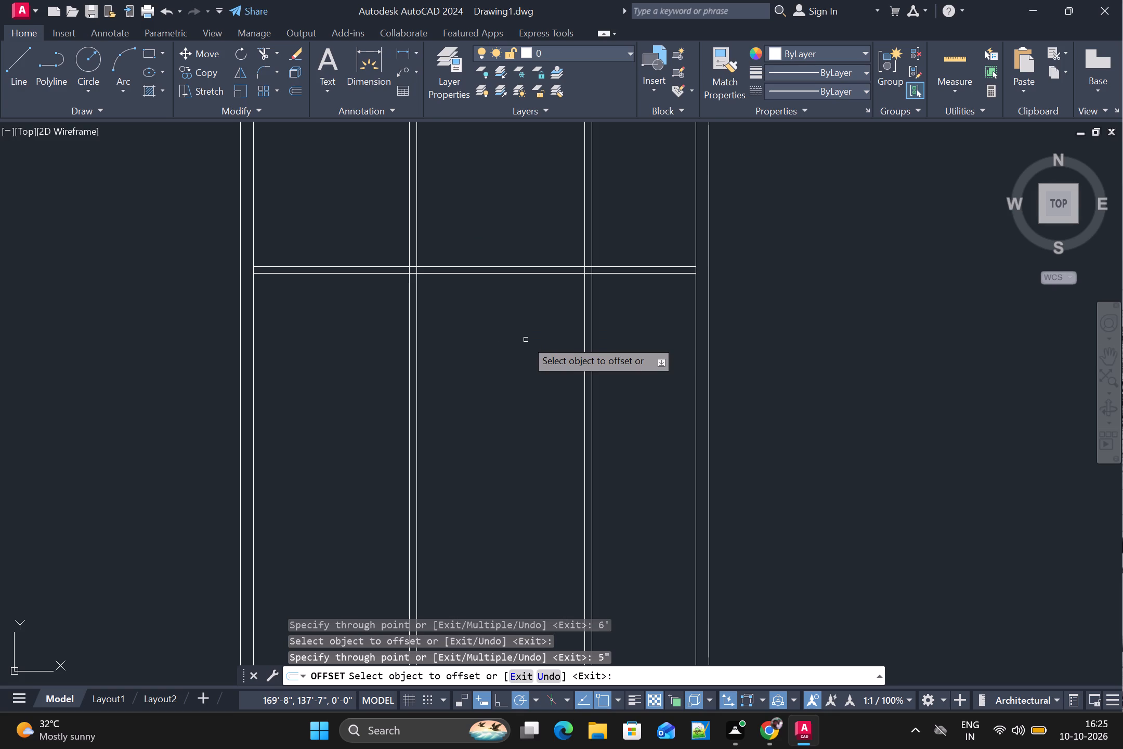
pyautogui.press('Escape')
pyautogui.write('TR')
pyautogui.press('Return')
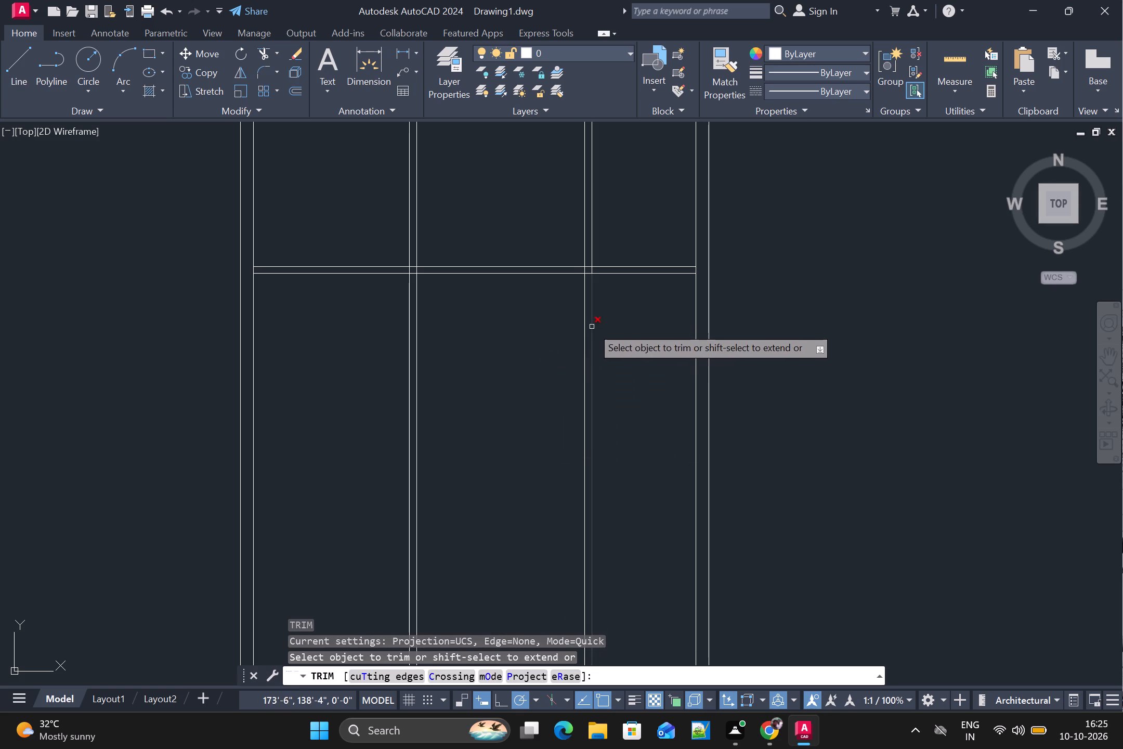
pyautogui.moveTo(611, 328); pyautogui.dragTo(453, 432)
pyautogui.moveTo(449, 434); pyautogui.dragTo(312, 509)
pyautogui.scroll(-1, 414, 425)
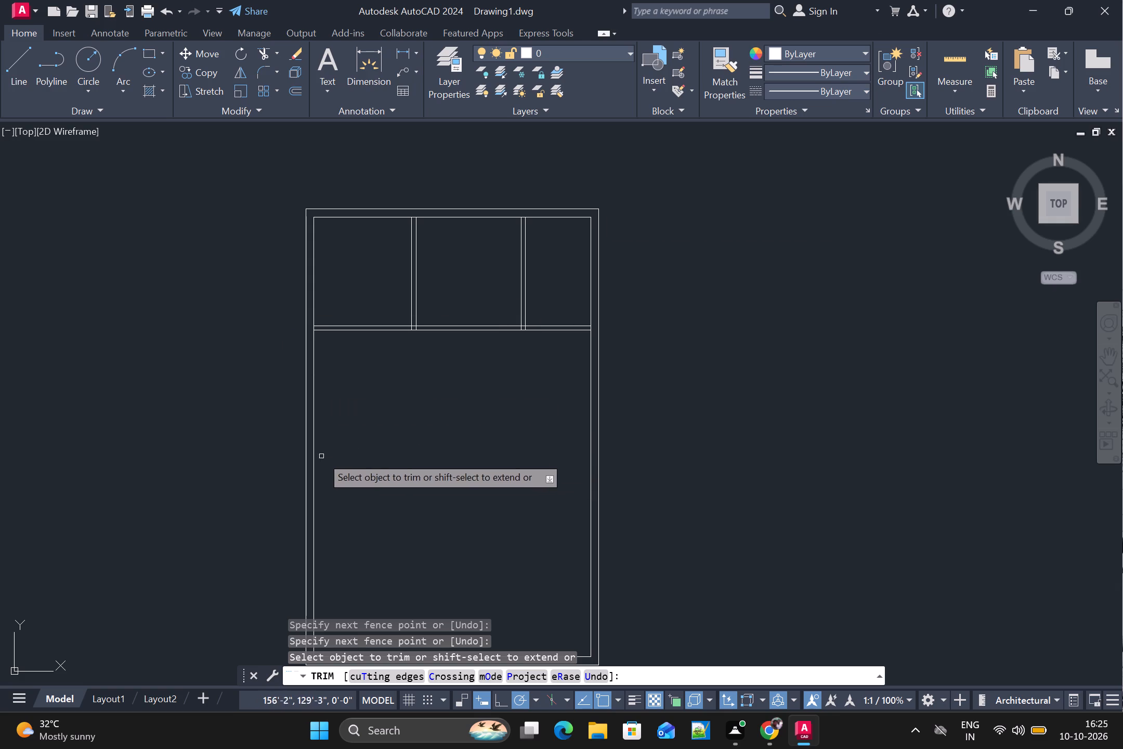
pyautogui.press('Escape')
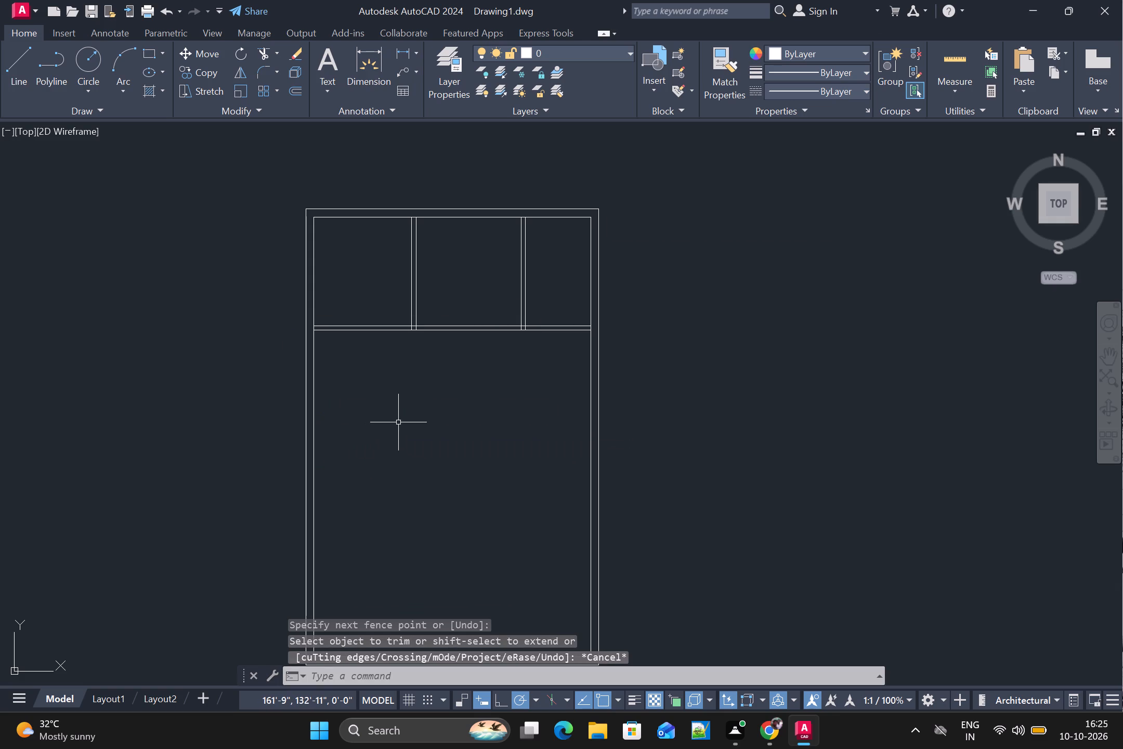
# Offset the inner left line 13' to the right using the Through option of Offset.
pyautogui.press('o')
pyautogui.press('t')
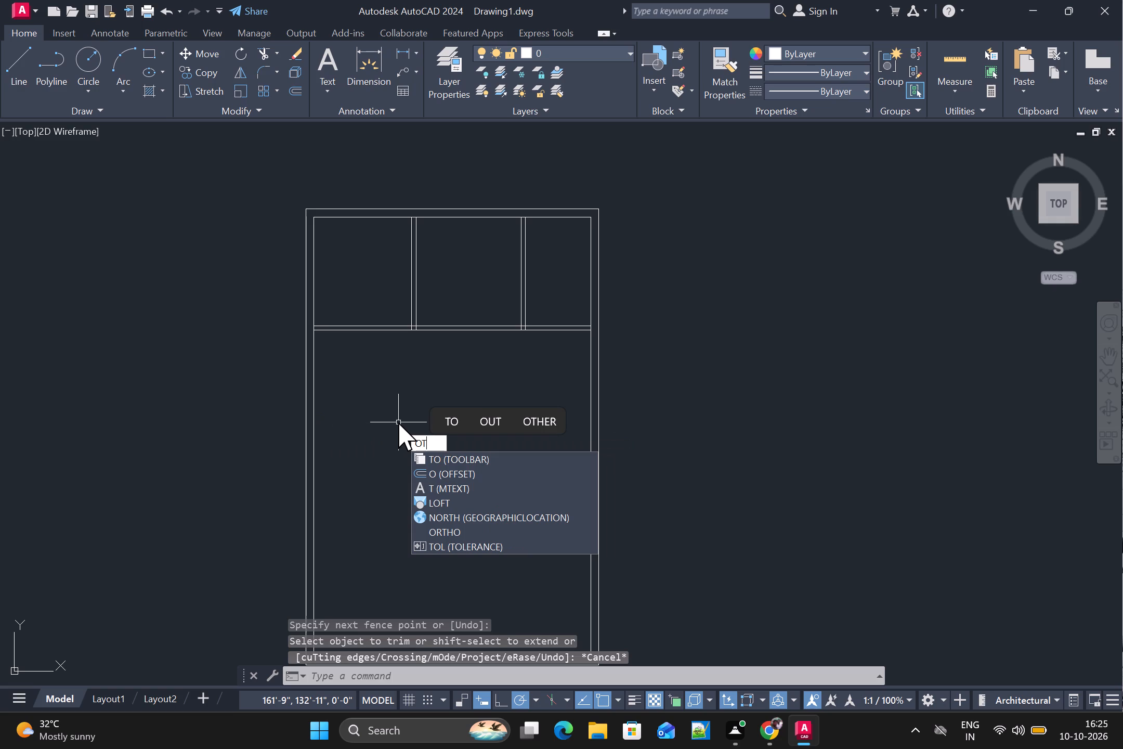
pyautogui.press('BackSpace')
pyautogui.press('Return')
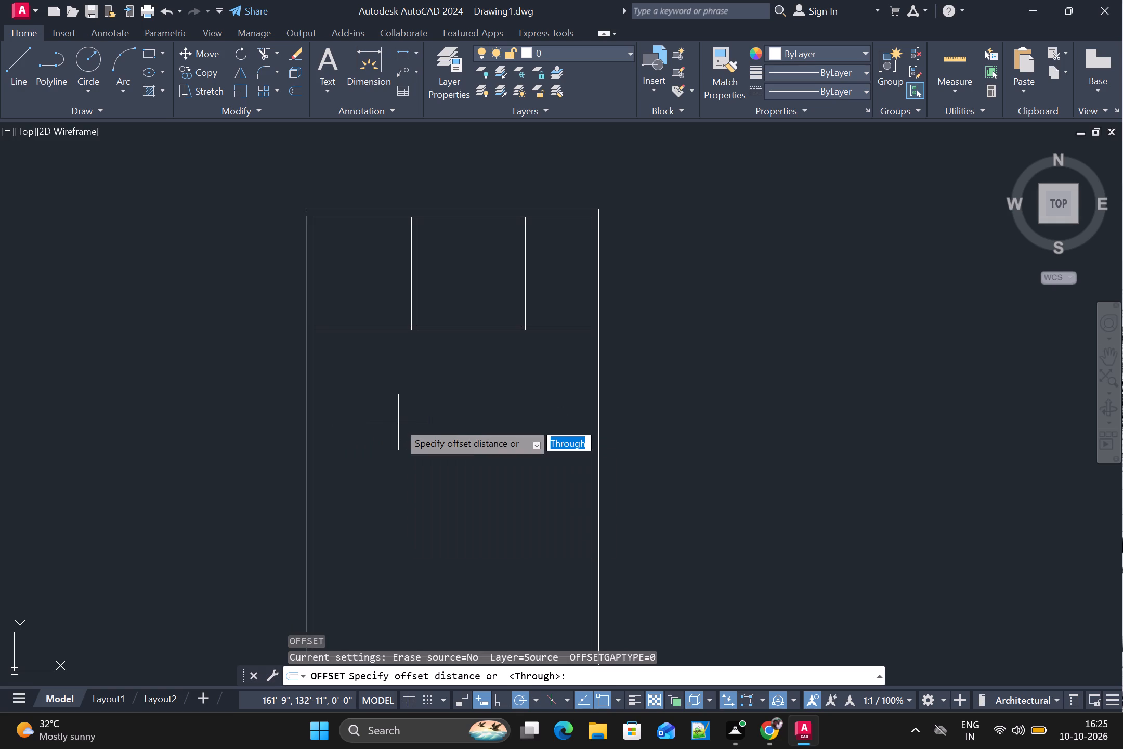
pyautogui.press('t')
pyautogui.press('Return')
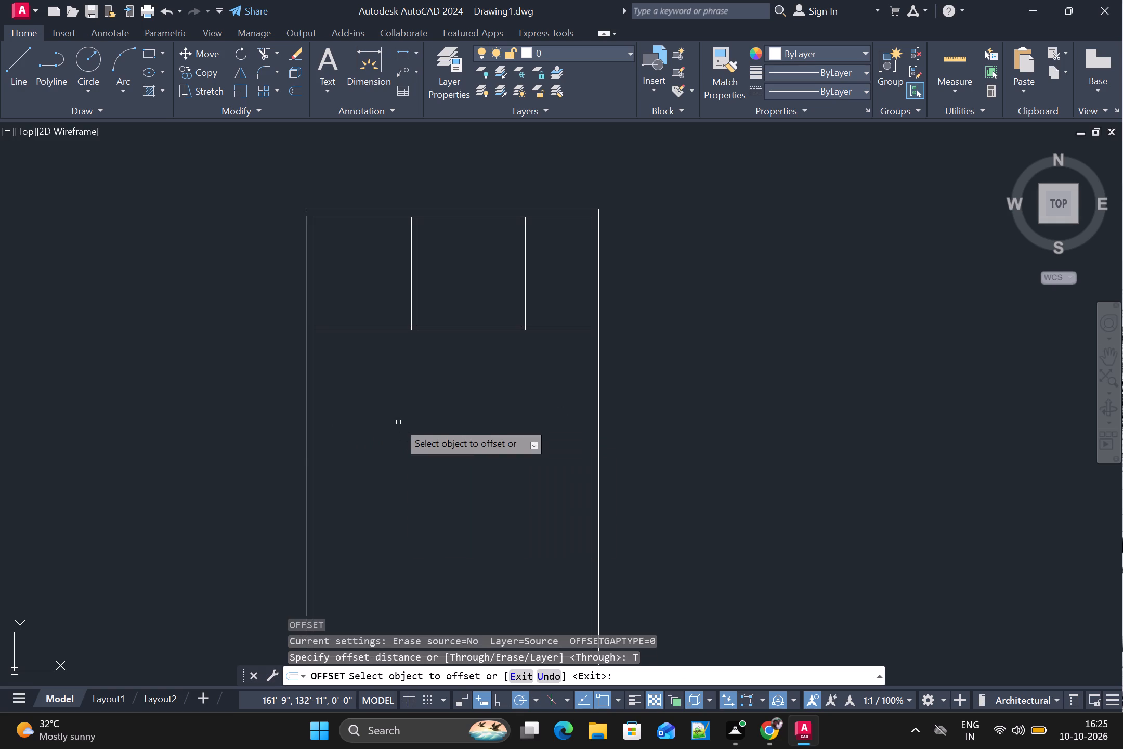
pyautogui.click(316, 401)
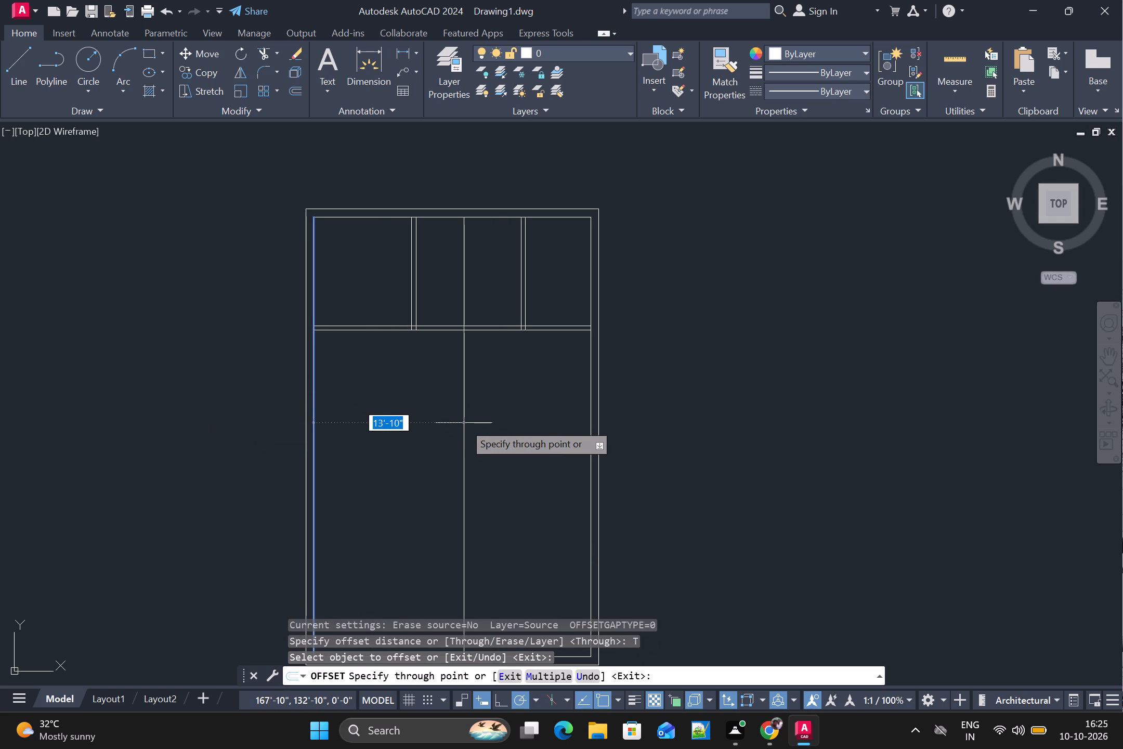
pyautogui.write("13'")
pyautogui.press('Return')
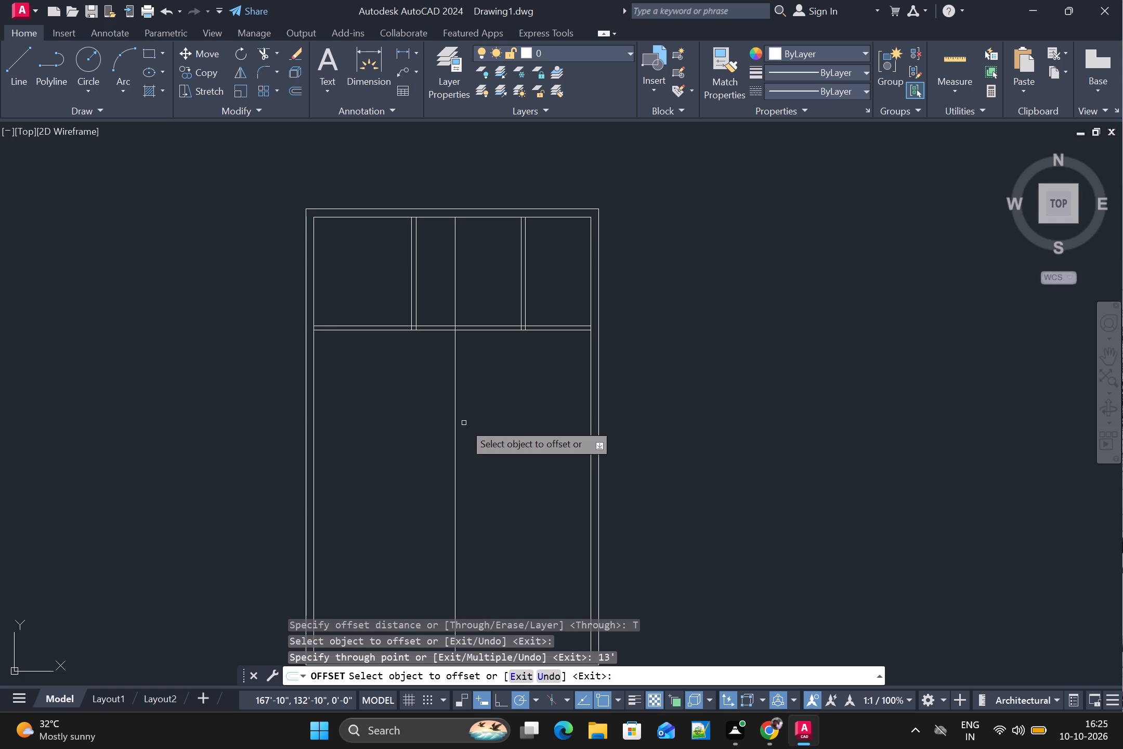
# Offset the line 13' from the inner left wall 5" to the right to form the third vertical partition.
pyautogui.moveTo(456, 419); pyautogui.dragTo(469, 419)
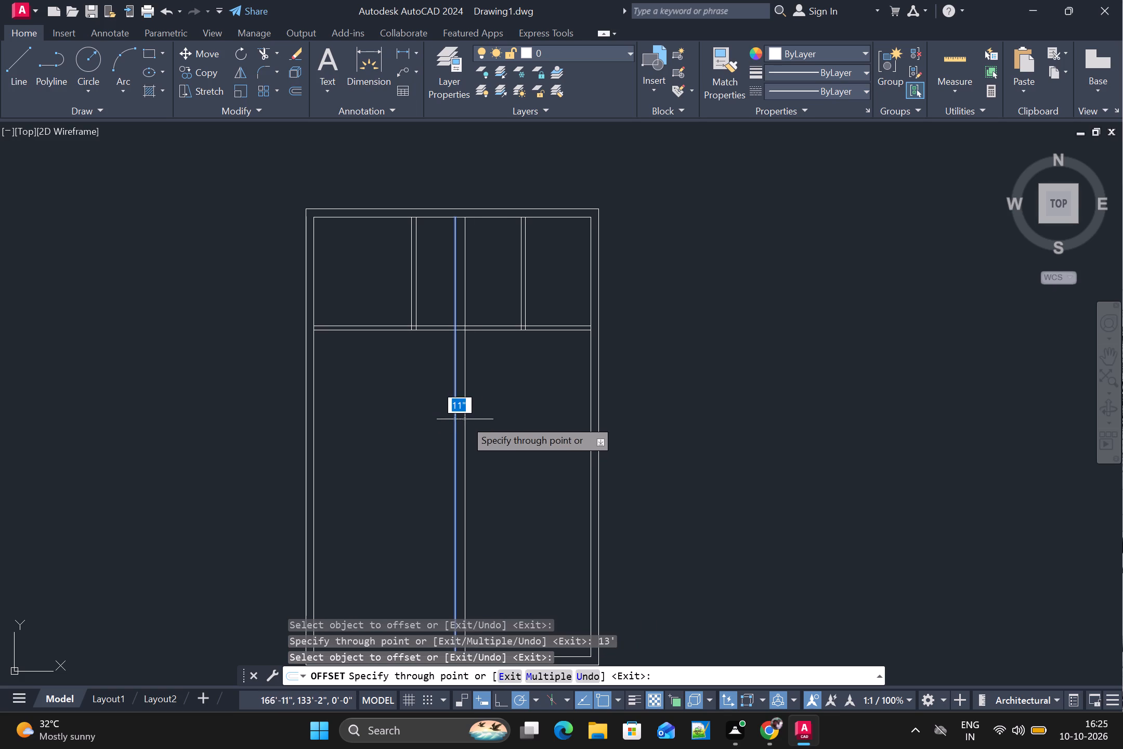
pyautogui.moveTo(469, 419); pyautogui.dragTo(467, 419)
pyautogui.write('5"')
pyautogui.press('Return')
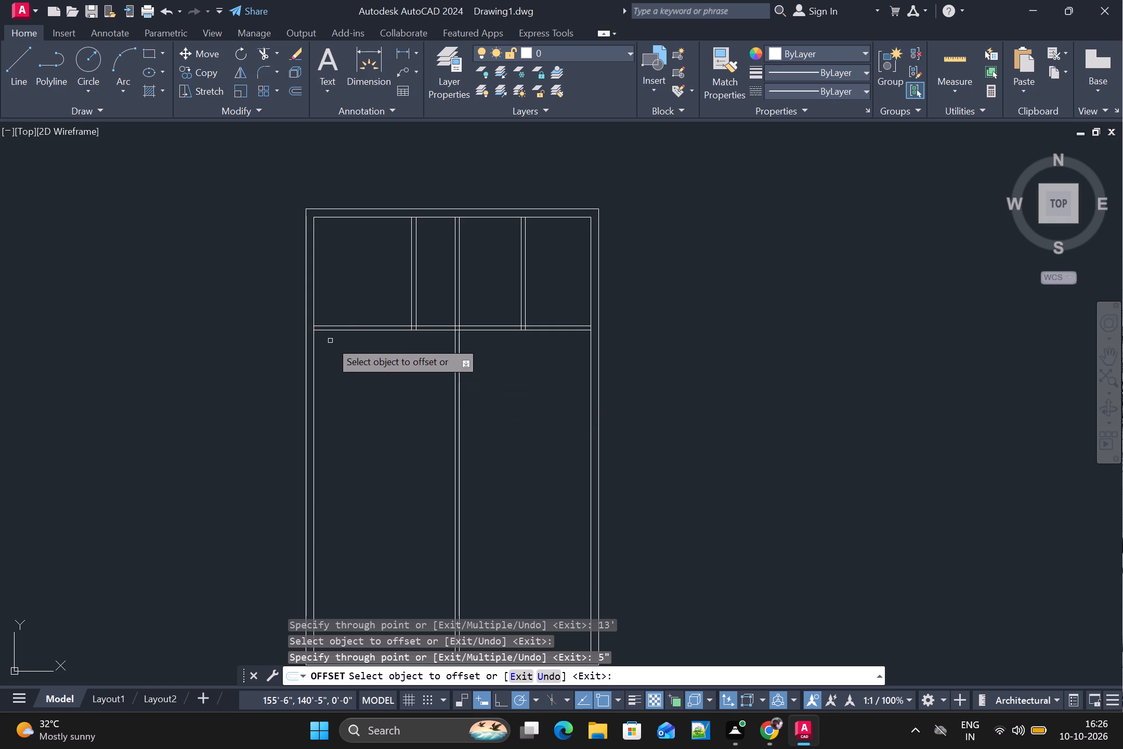
# Offset the horizontal partition's lower line 19'8" downward, and offset the new line 5" further down as another horizontal partition.
pyautogui.click(350, 331)
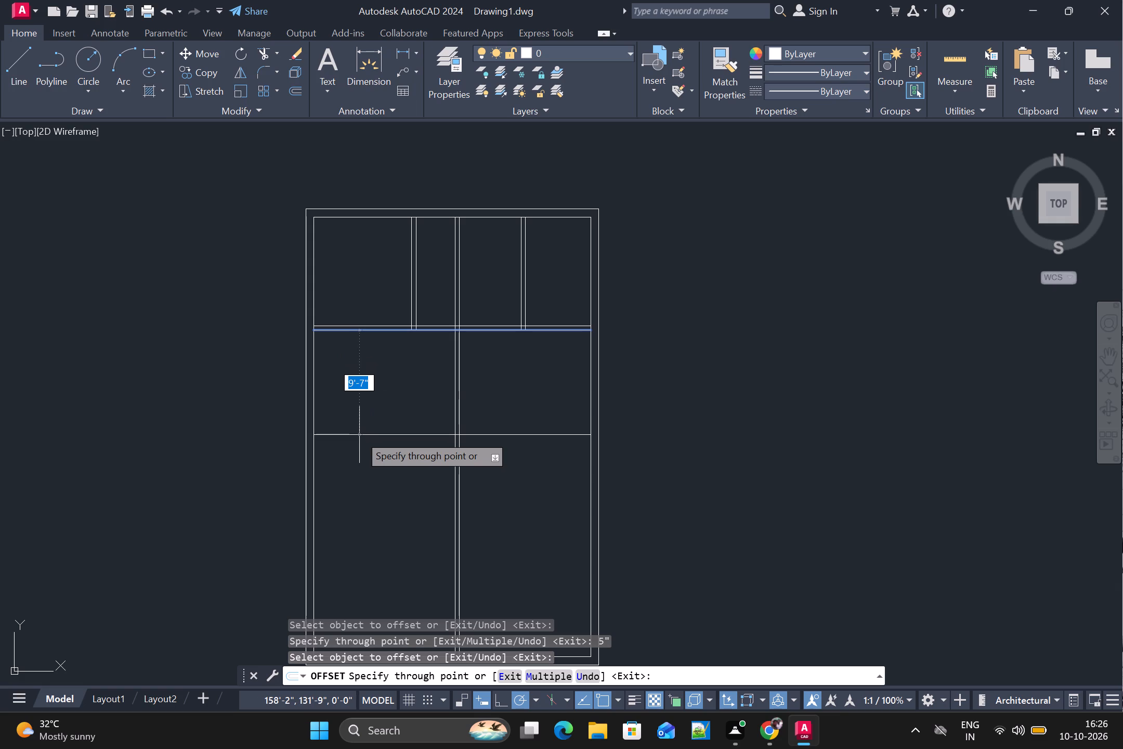
pyautogui.write("19'9")
pyautogui.press('BackSpace')
pyautogui.write('8"')
pyautogui.press('Return')
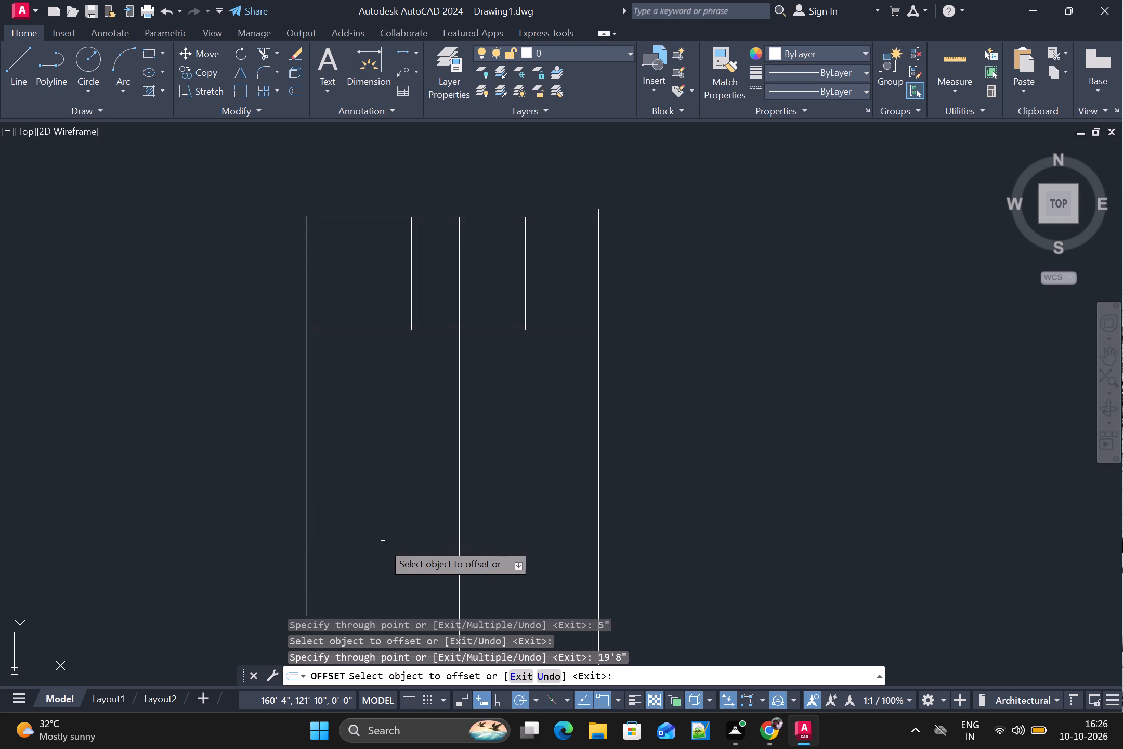
pyautogui.click(383, 543)
pyautogui.write('5"')
pyautogui.press('Return')
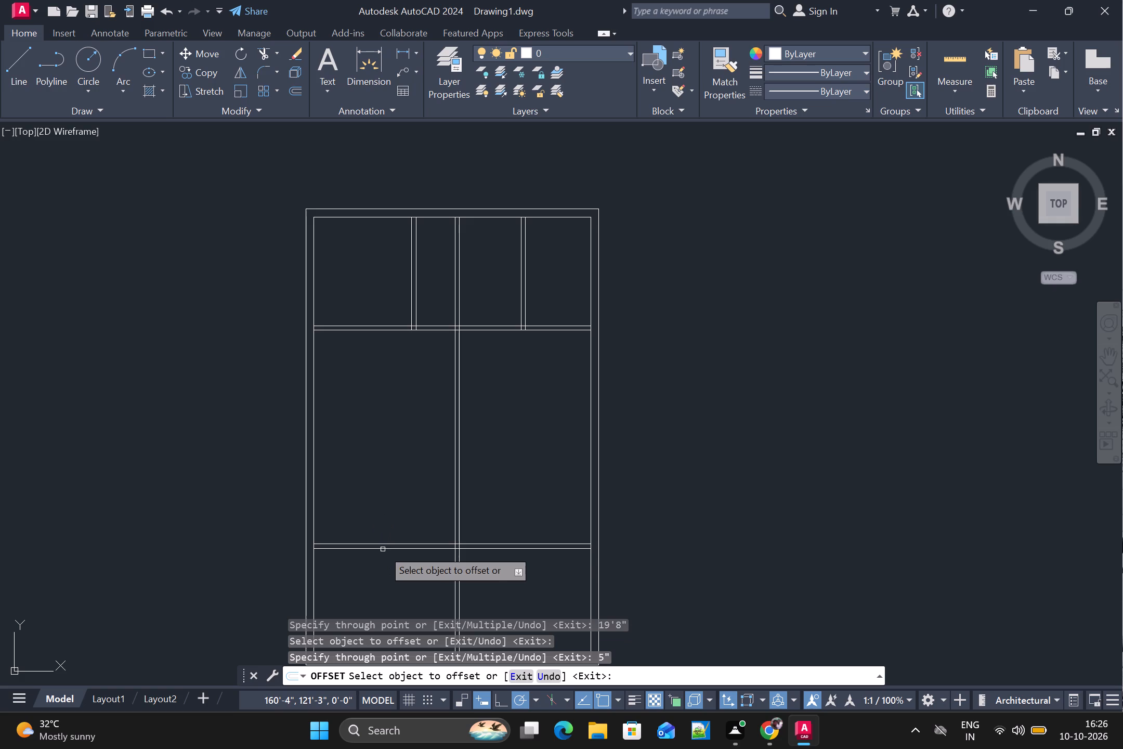
# Offset the top horizontal partition's lower line 11'6" downward, and offset that new line 5" further down as a middle partition.
pyautogui.click(547, 329)
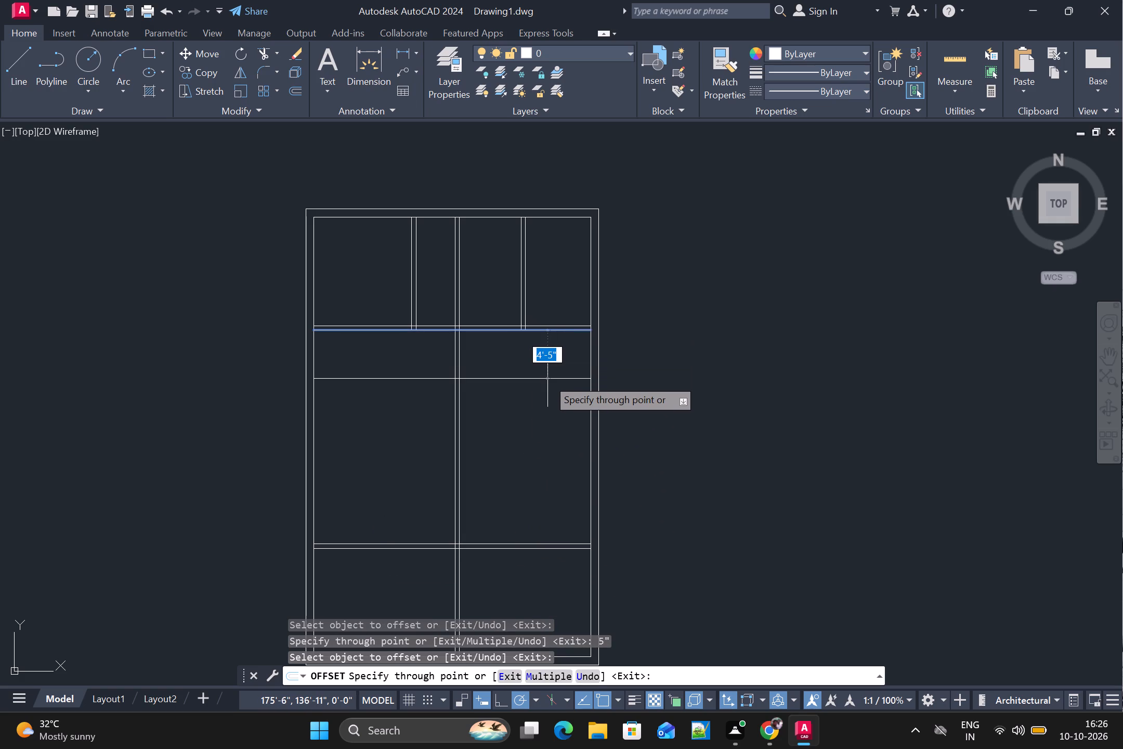
pyautogui.write('11')
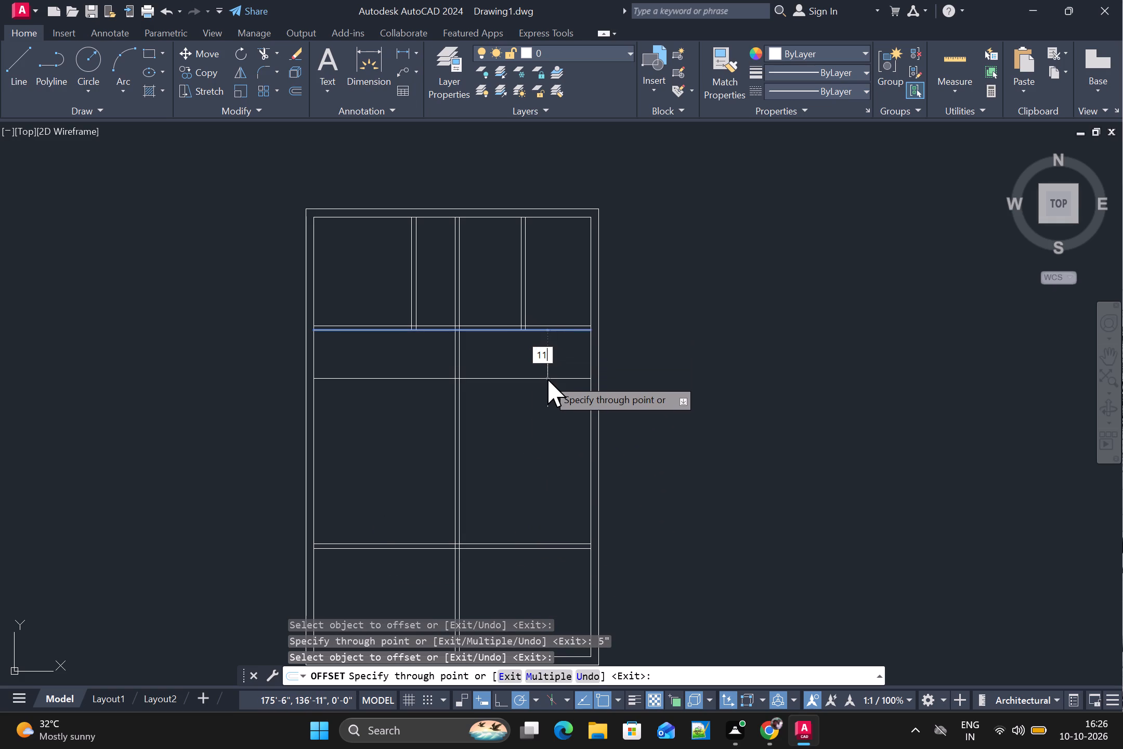
pyautogui.press("'")
pyautogui.write('6"')
pyautogui.press('Return')
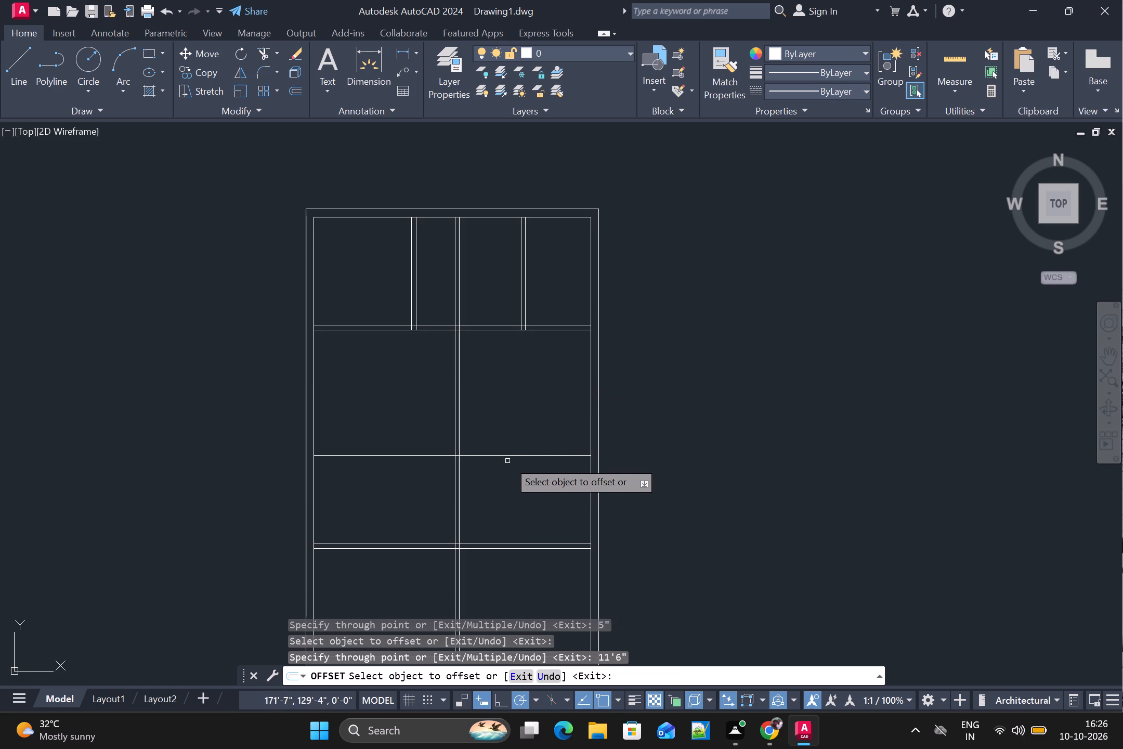
pyautogui.click(510, 457)
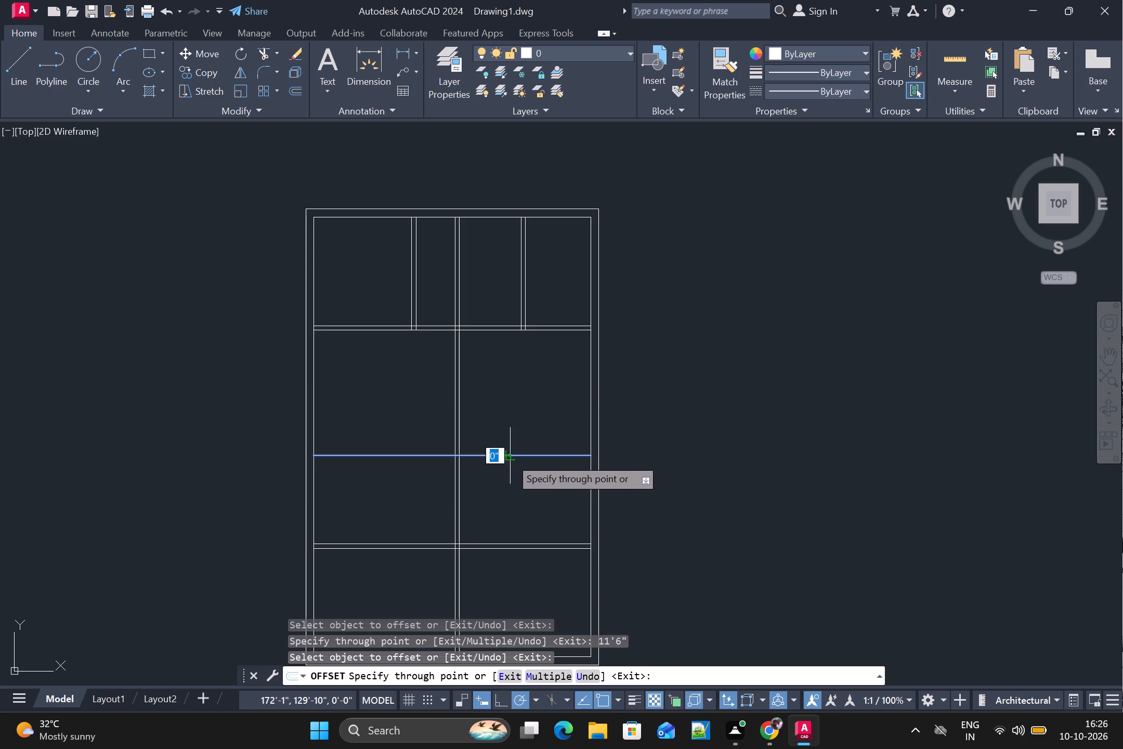
pyautogui.write('5"')
pyautogui.press('Return')
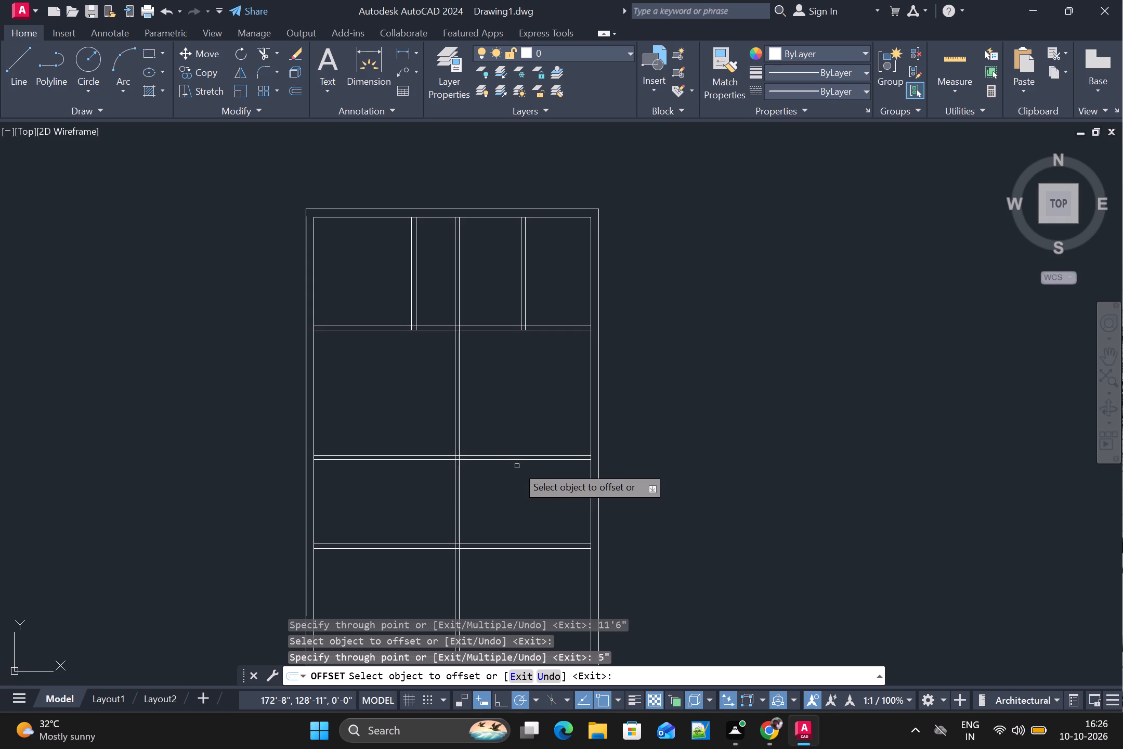
pyautogui.press('Escape')
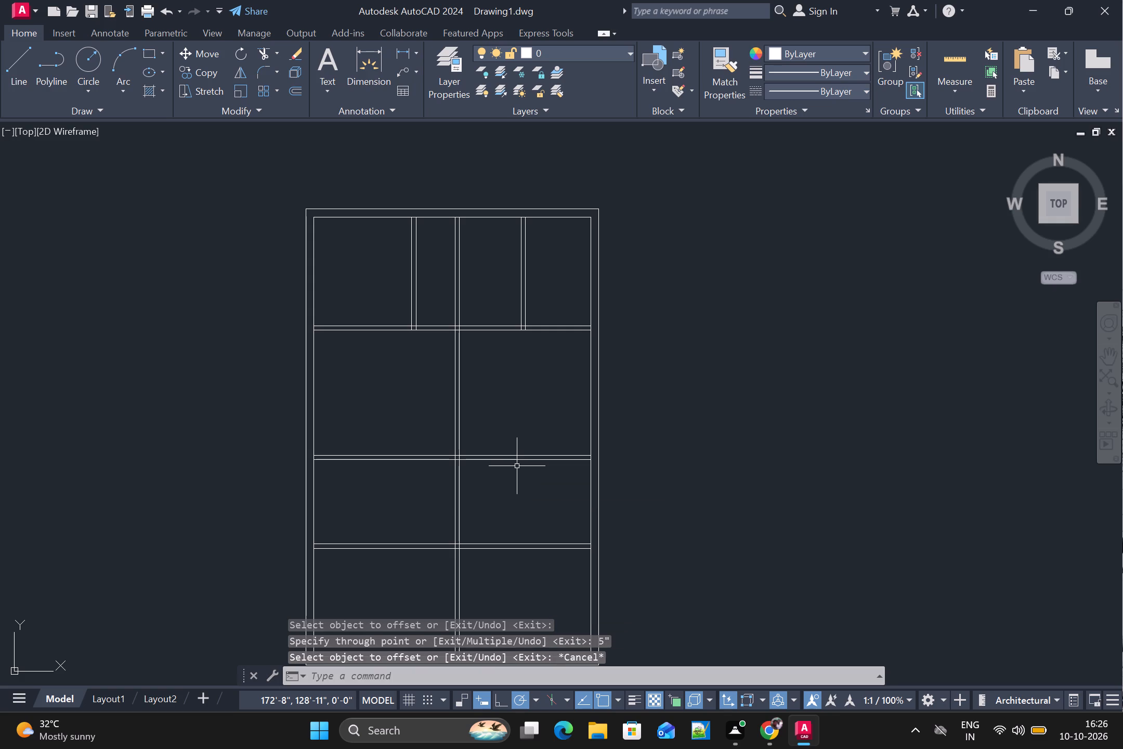
# Trim the middle horizontal partition left of the central vertical partition, and the lowest horizontal partition right of it.
pyautogui.write('TR')
pyautogui.press('Return')
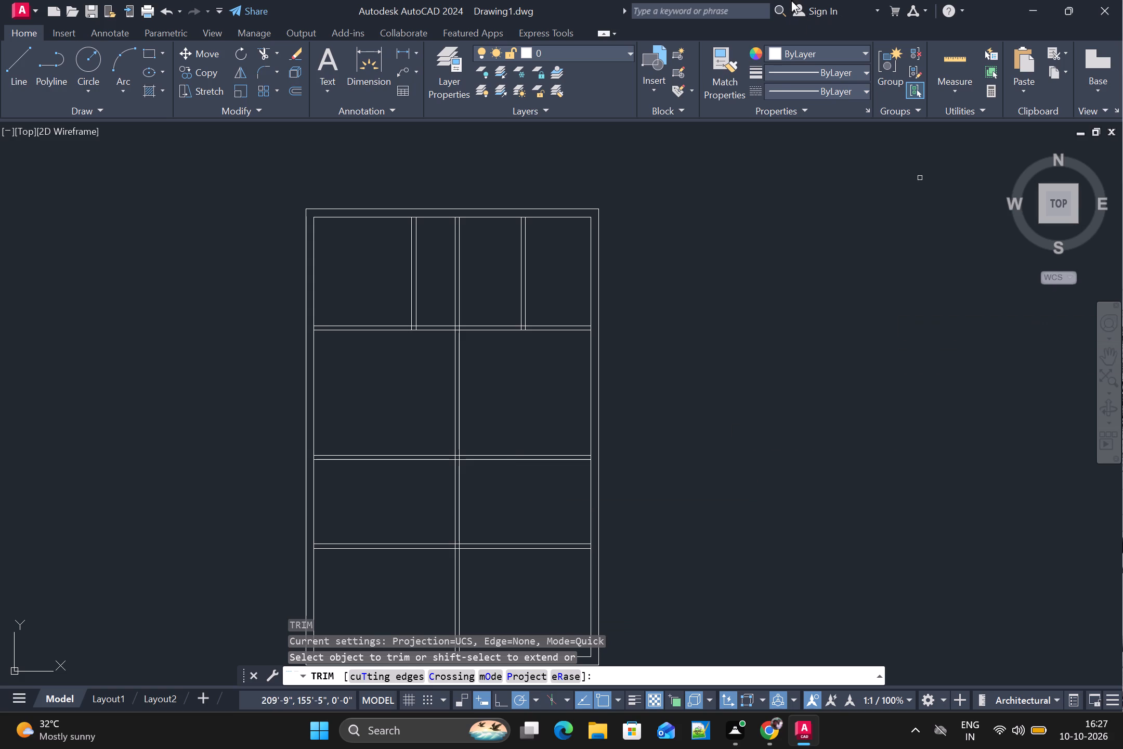
pyautogui.moveTo(422, 412); pyautogui.dragTo(378, 470)
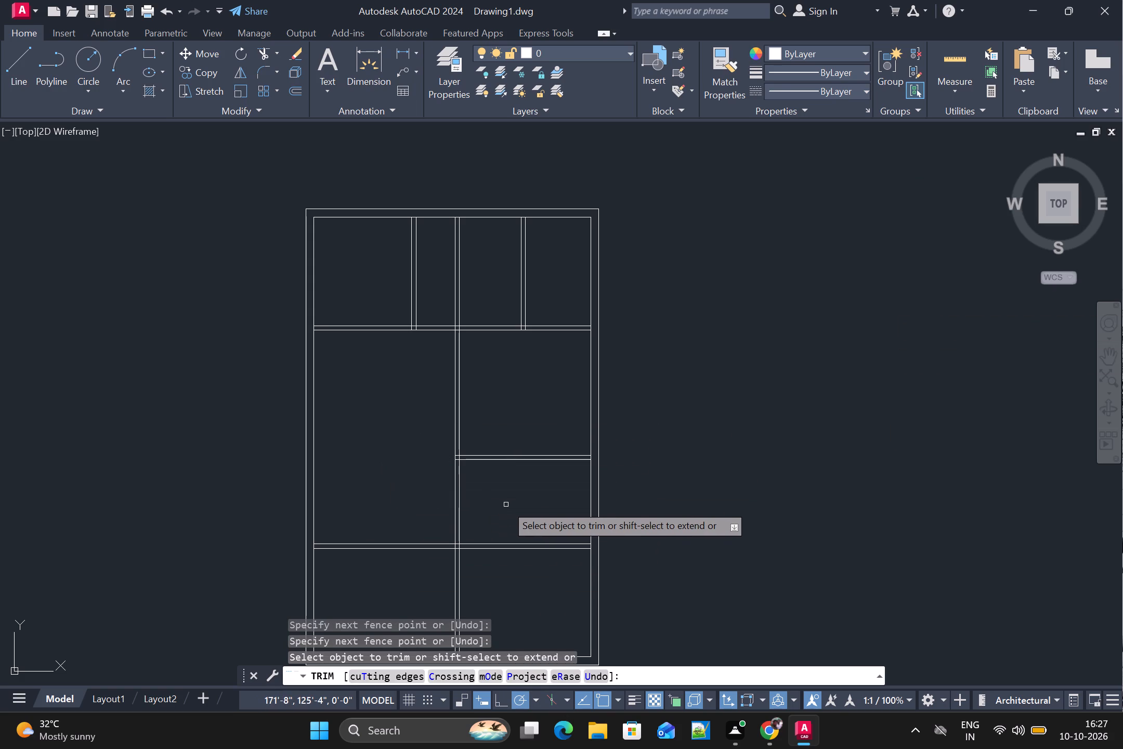
pyautogui.moveTo(507, 505); pyautogui.dragTo(517, 585)
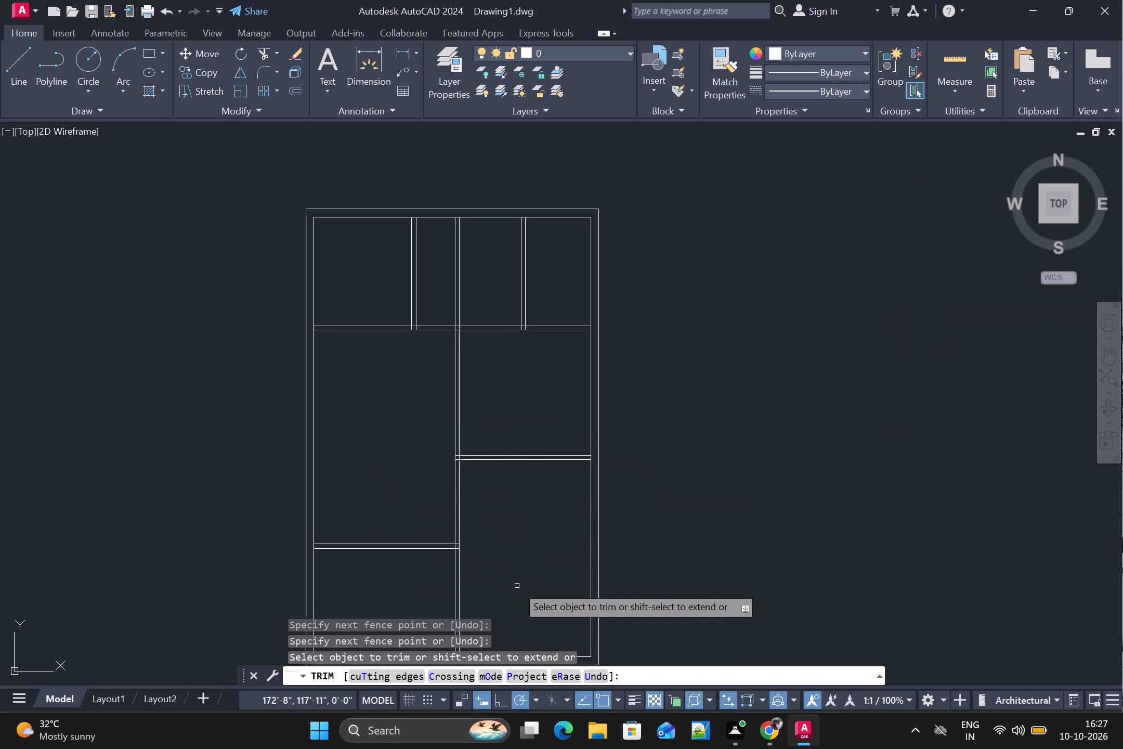
pyautogui.moveTo(525, 563); pyautogui.dragTo(502, 451, button='middle')
pyautogui.scroll(1, 748, 335)
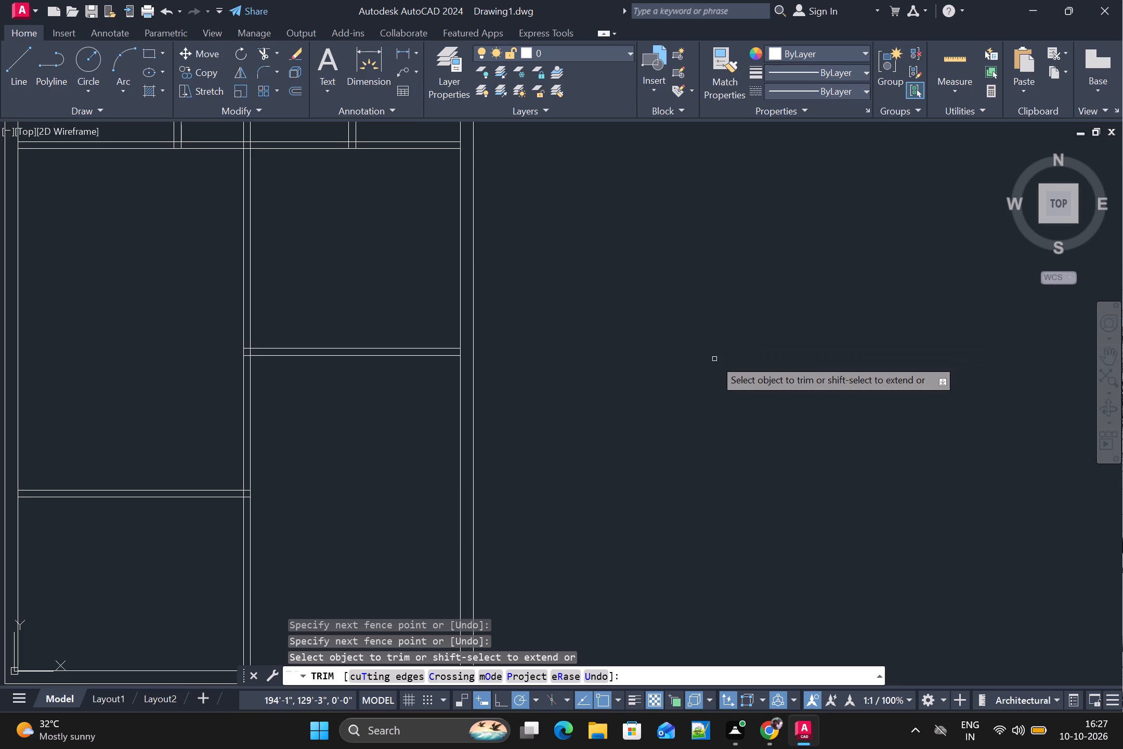
pyautogui.press('Escape')
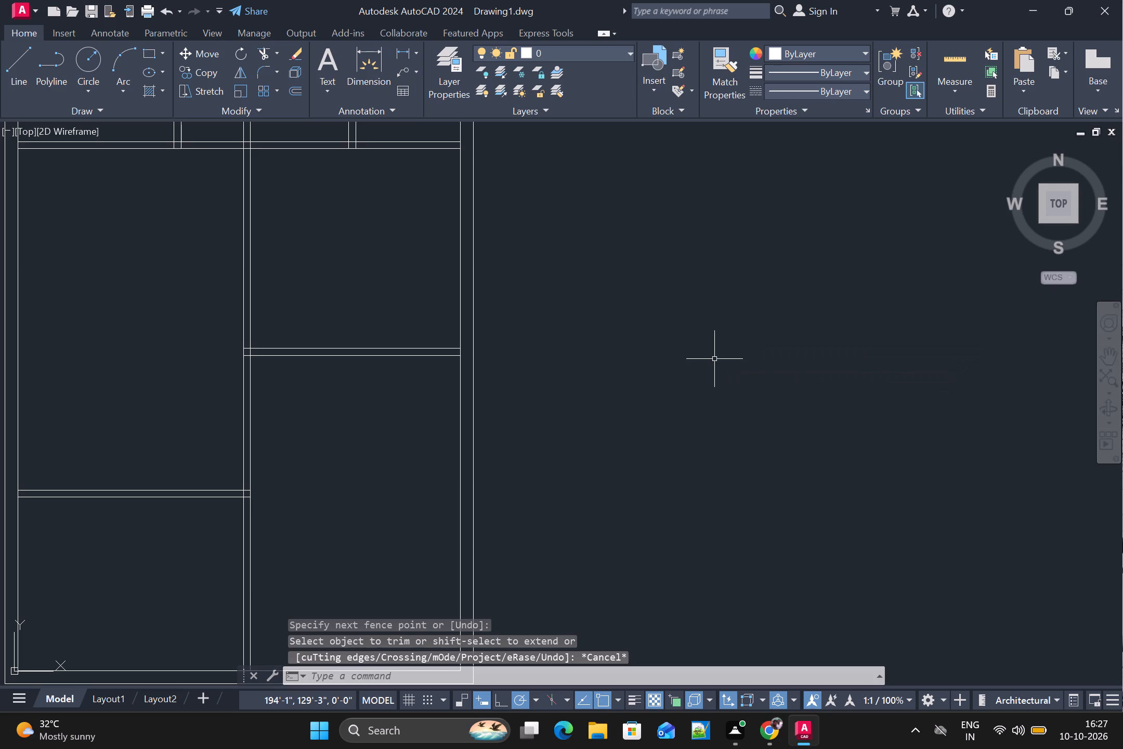
# With Offset's Through option, offset the middle partition's lower line 5' downward, and offset the new line 5" further down.
pyautogui.press('o')
pyautogui.press('Return')
pyautogui.press('t')
pyautogui.press('Return')
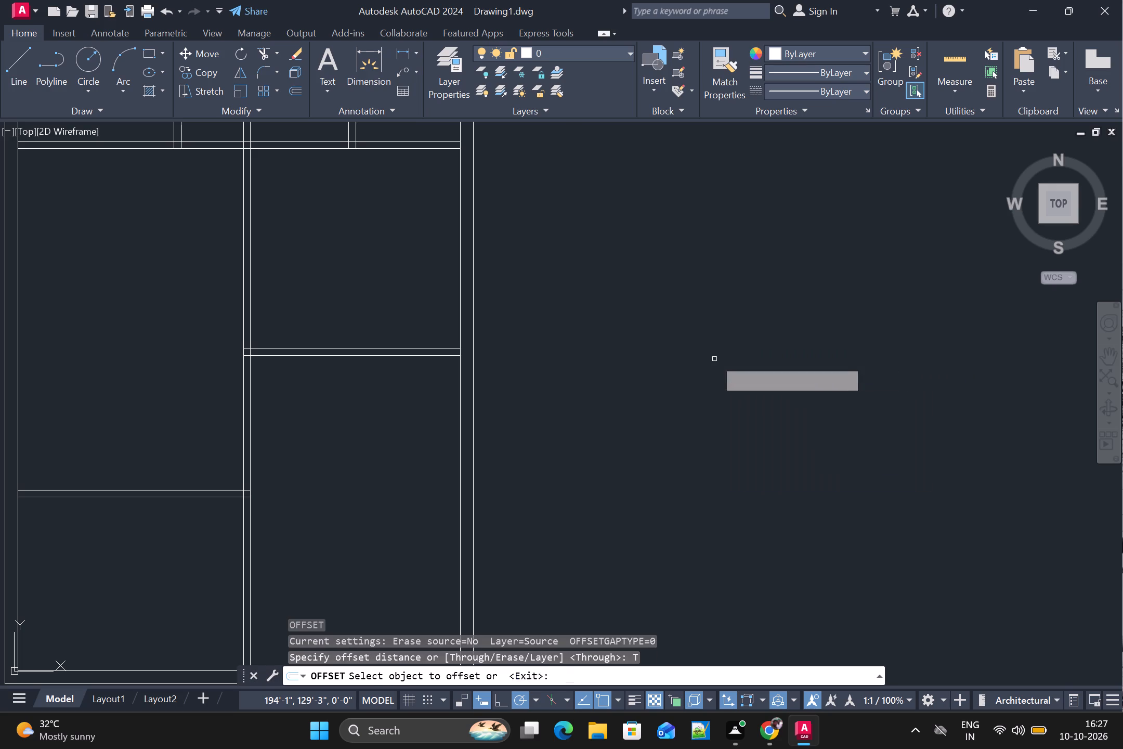
pyautogui.click(360, 357)
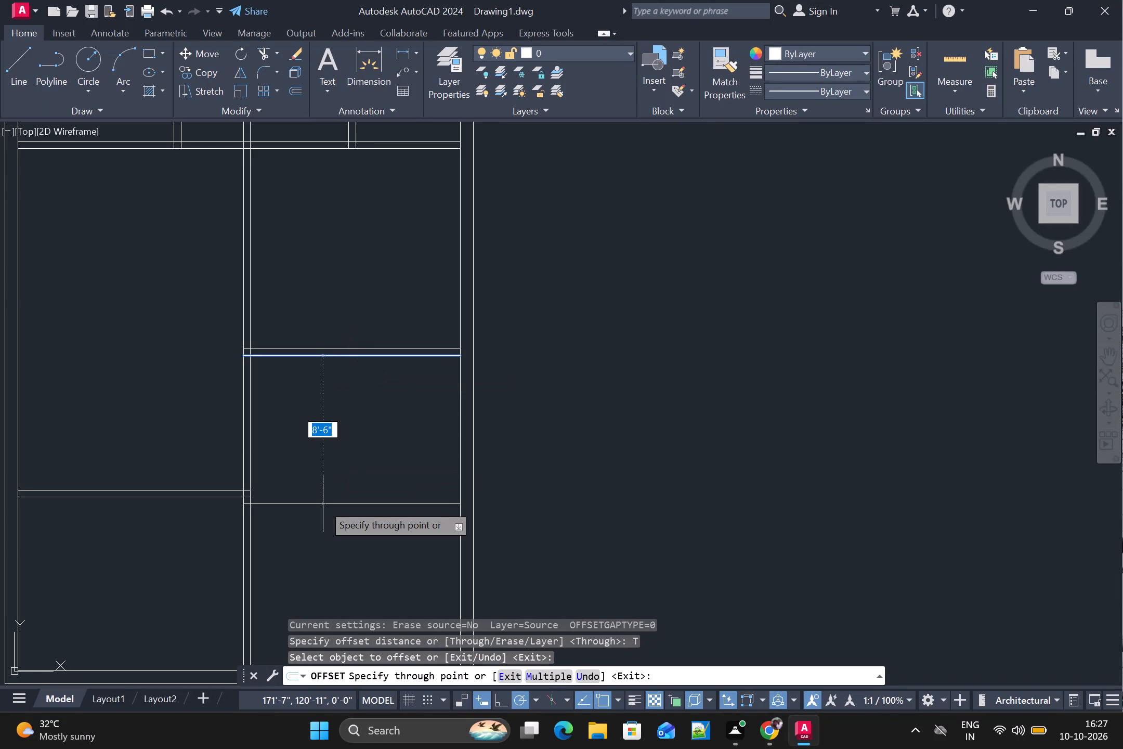
pyautogui.write("5'")
pyautogui.press('Return')
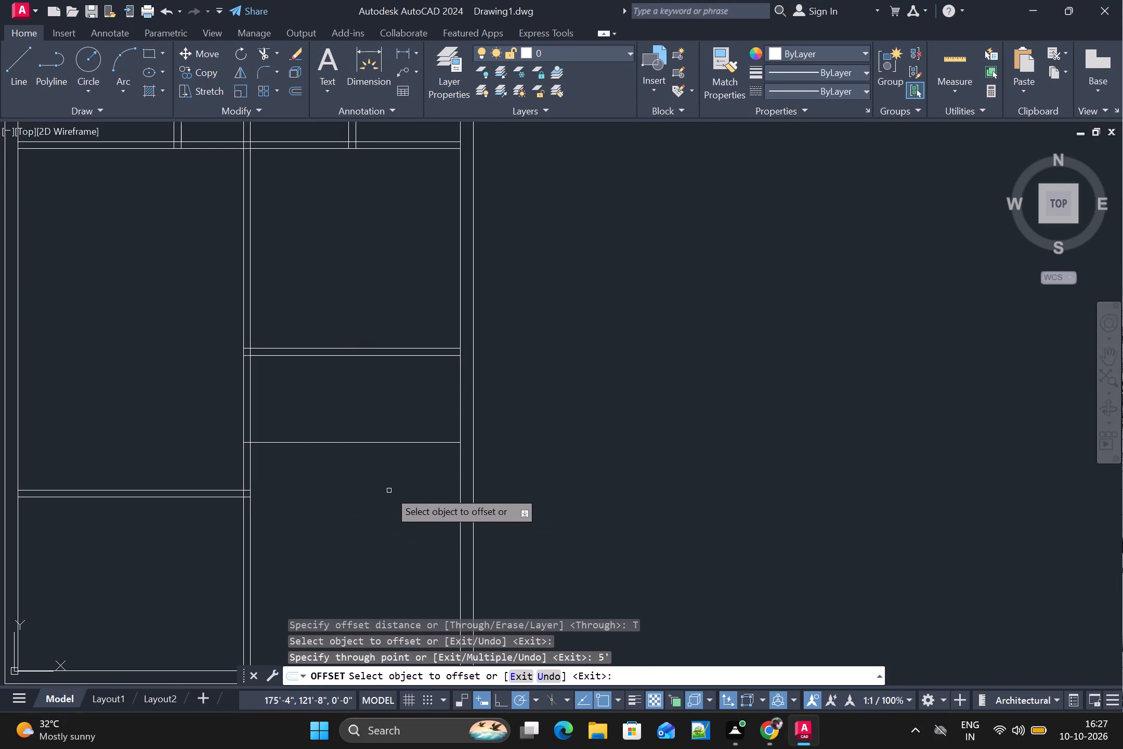
pyautogui.click(401, 441)
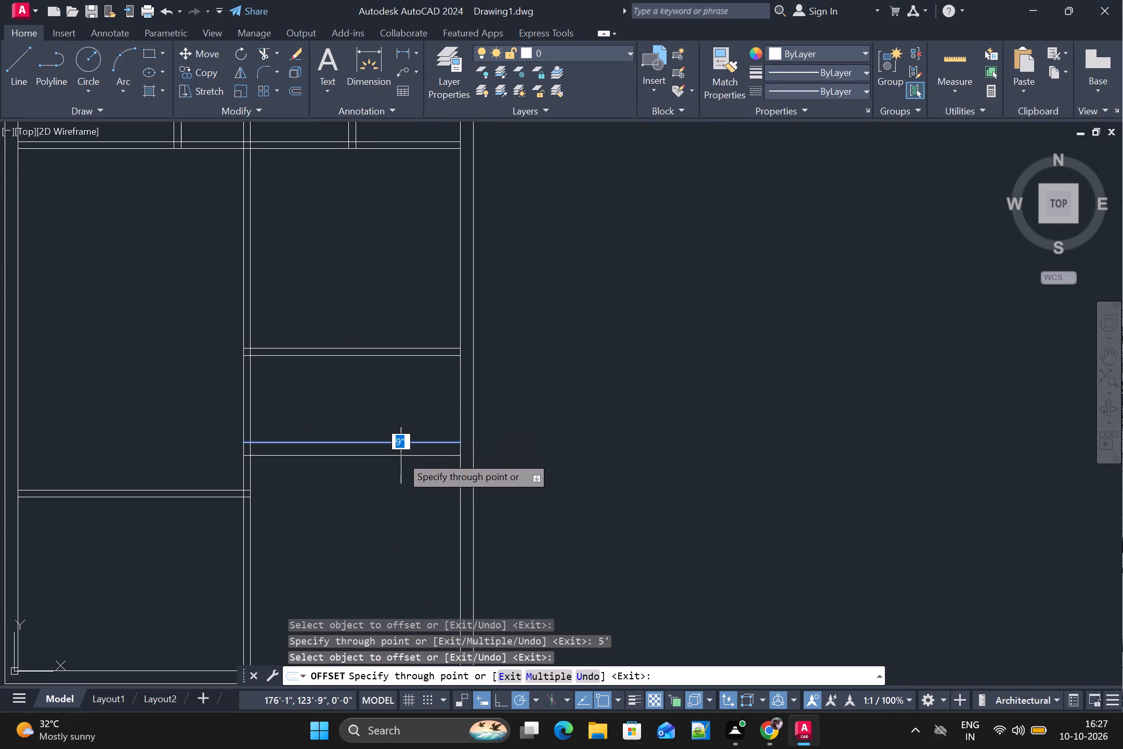
pyautogui.write('5"')
pyautogui.press('Return')
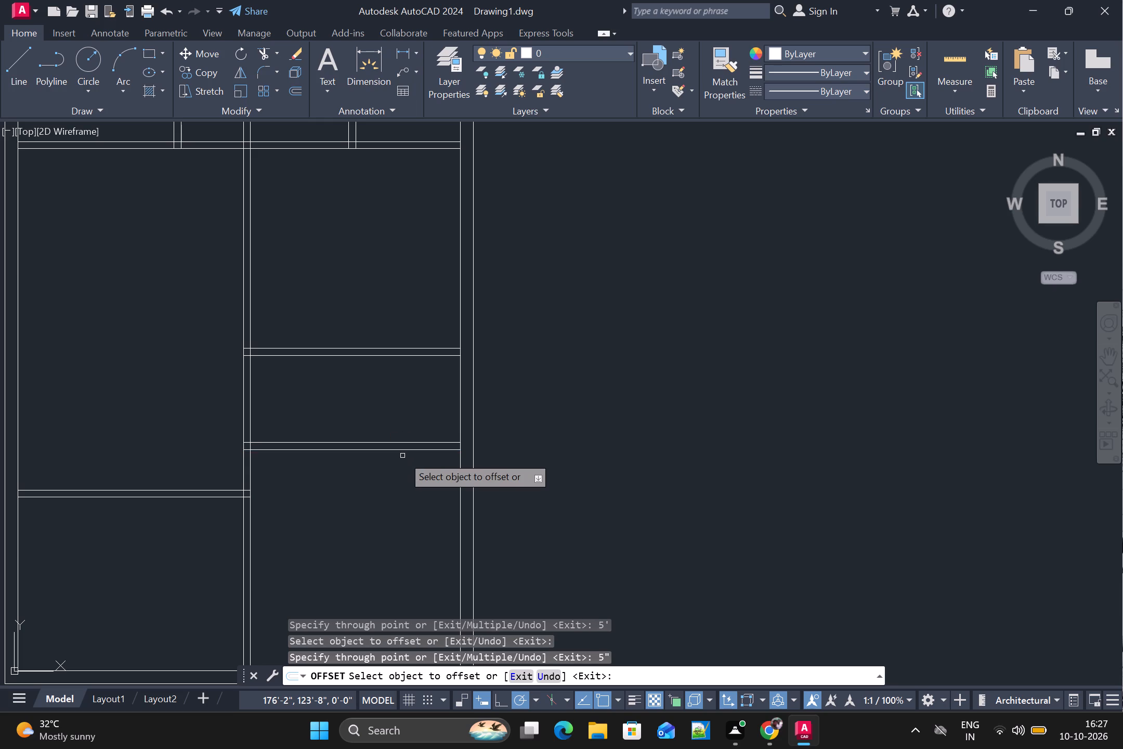
# Offset the inner right wall line 6'6" inward, and offset the new line 5" further left as a vertical partition.
pyautogui.click(461, 406)
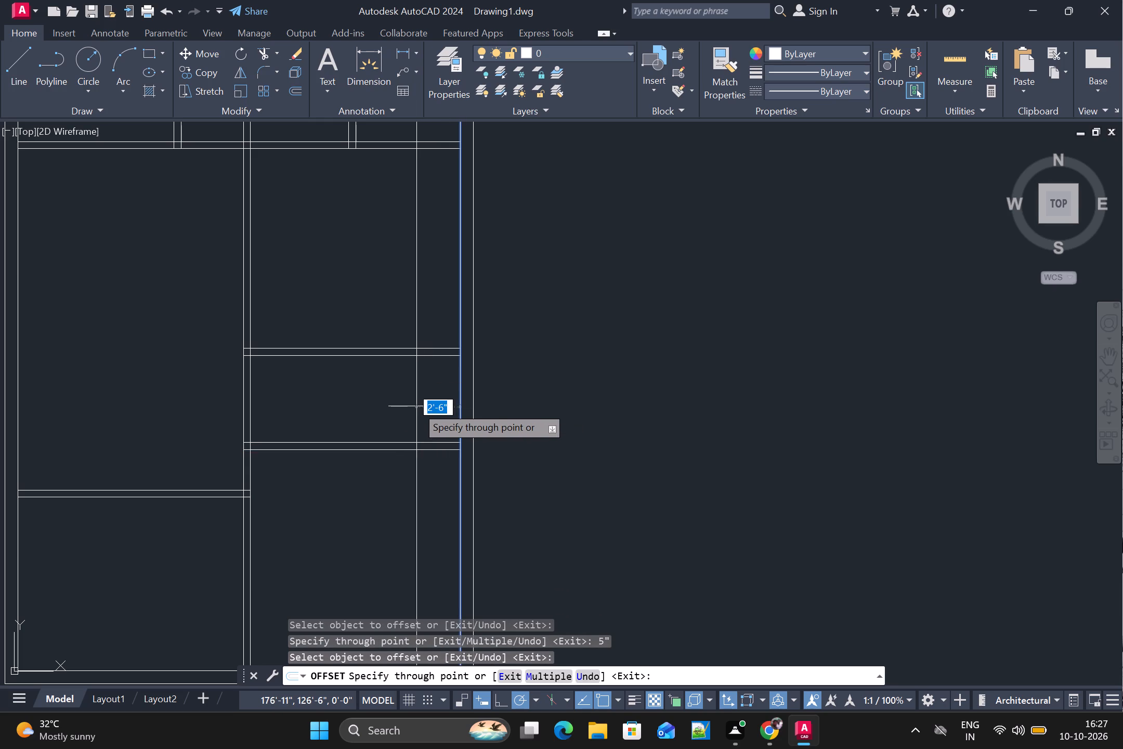
pyautogui.write('6\'6"')
pyautogui.press('Return')
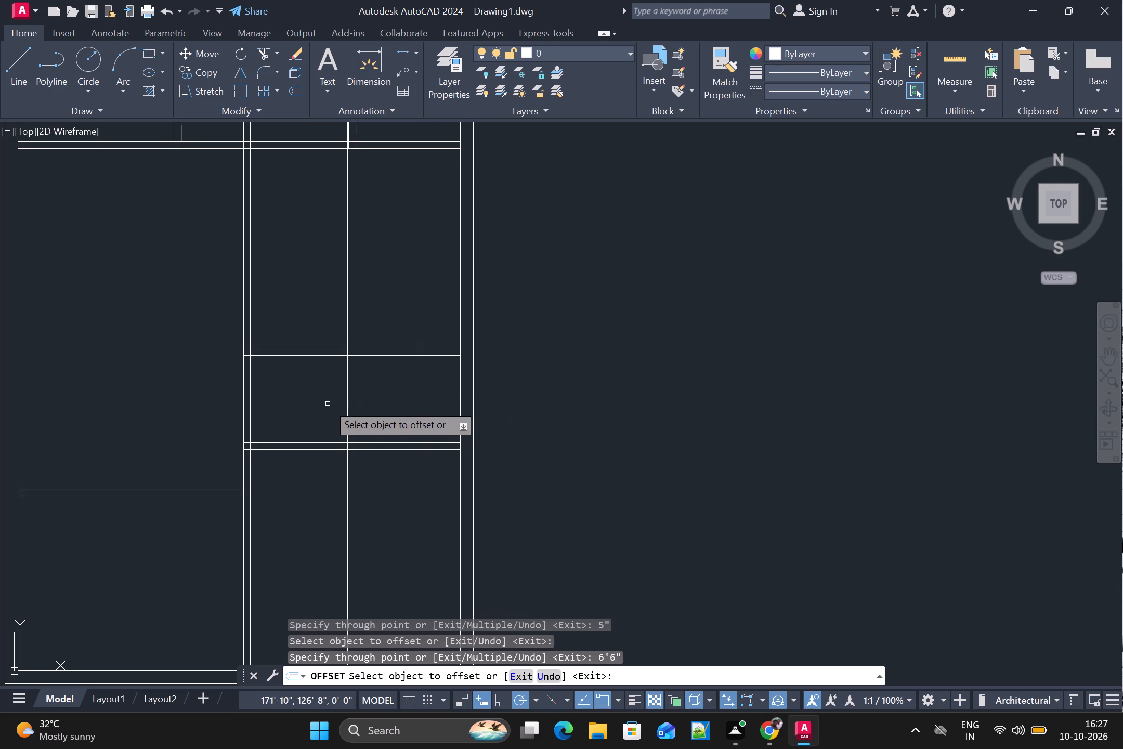
pyautogui.click(348, 392)
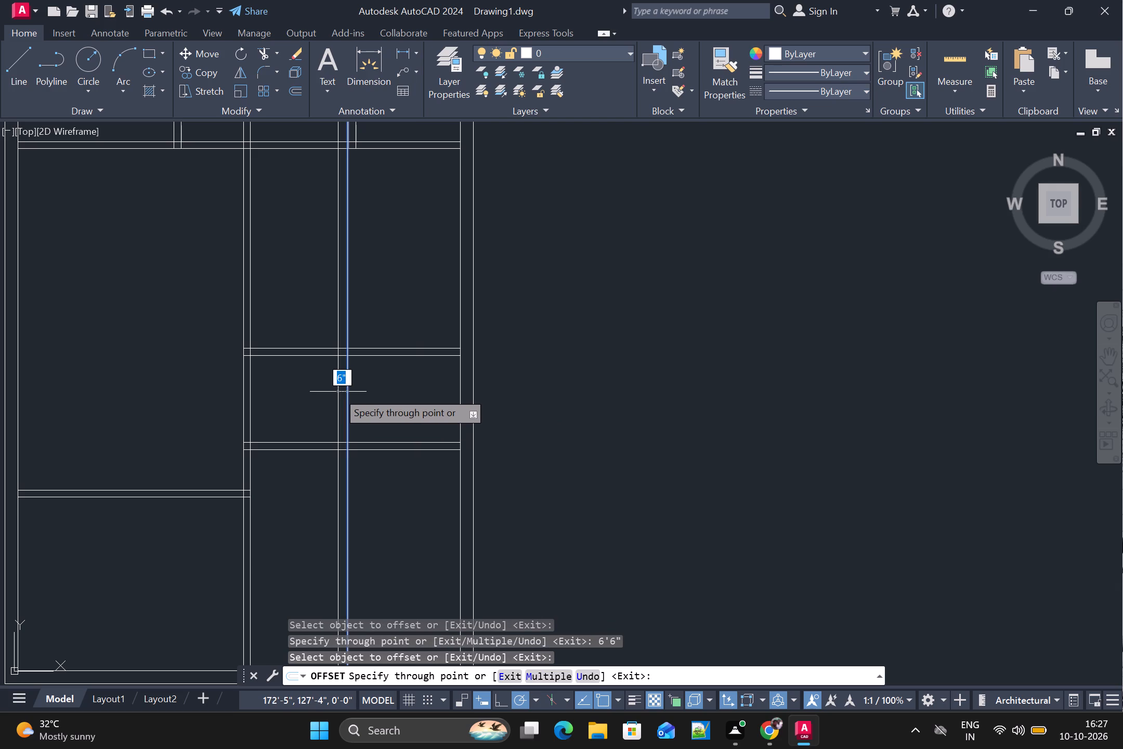
pyautogui.write('5"')
pyautogui.press('Return')
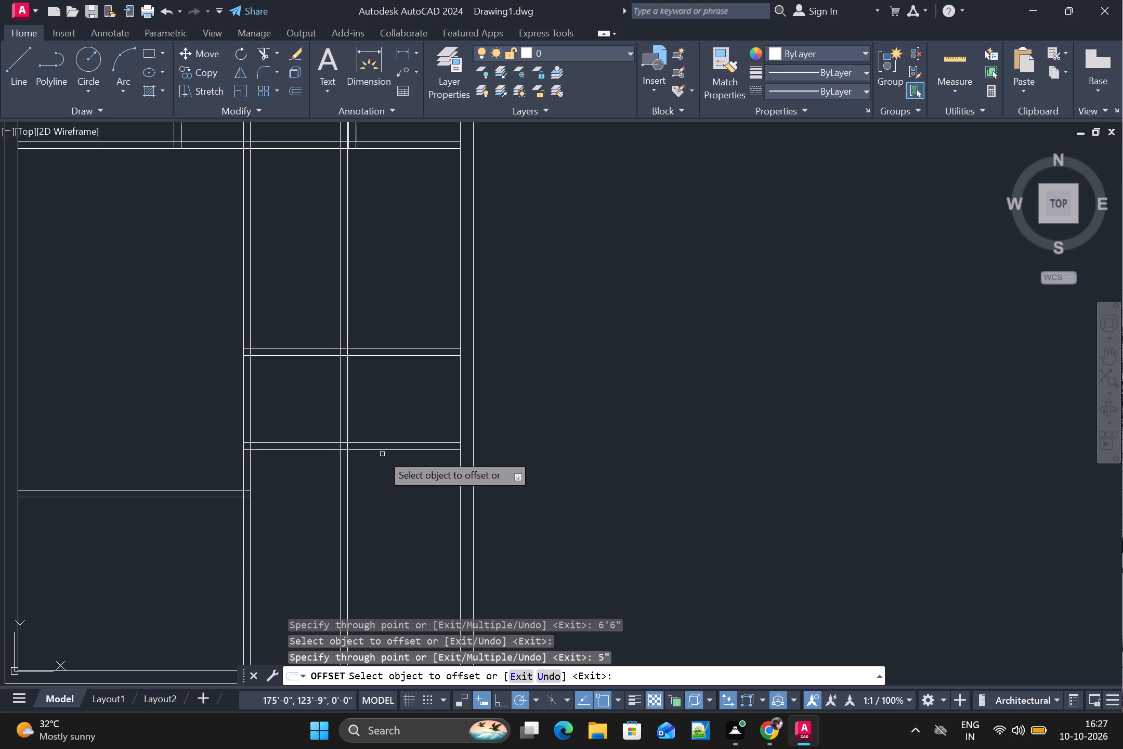
pyautogui.scroll(-1, 382, 454)
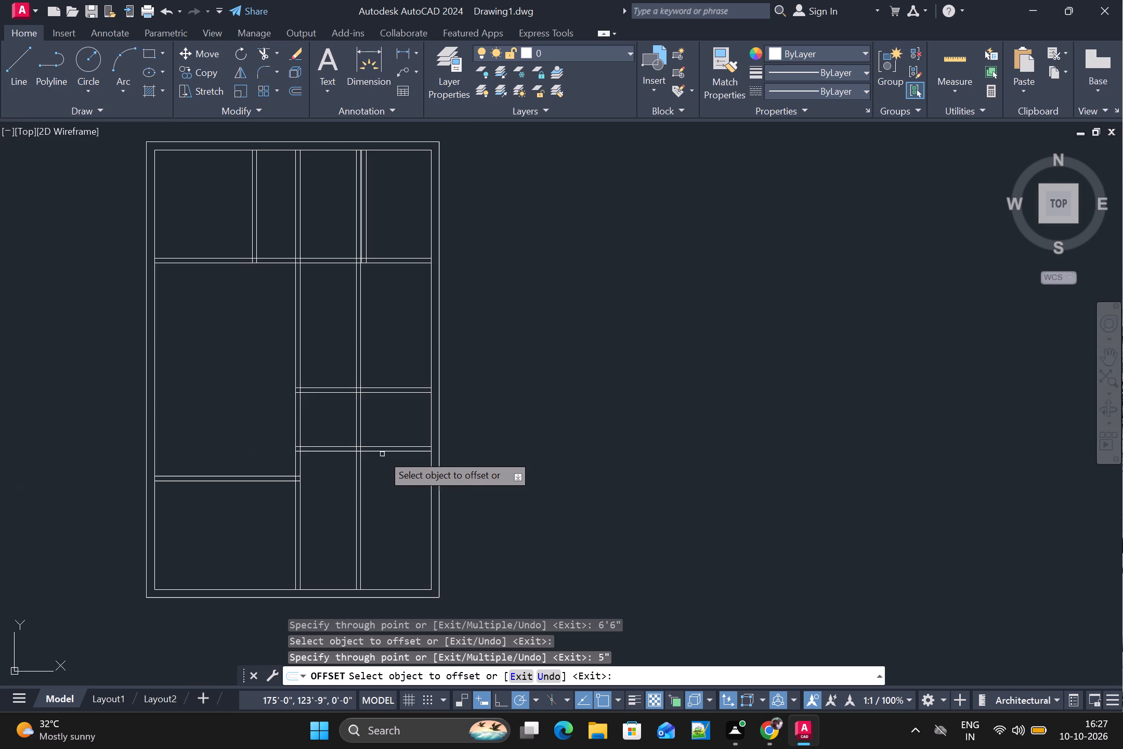
pyautogui.moveTo(386, 467); pyautogui.dragTo(427, 410, button='middle')
pyautogui.scroll(1, 415, 413)
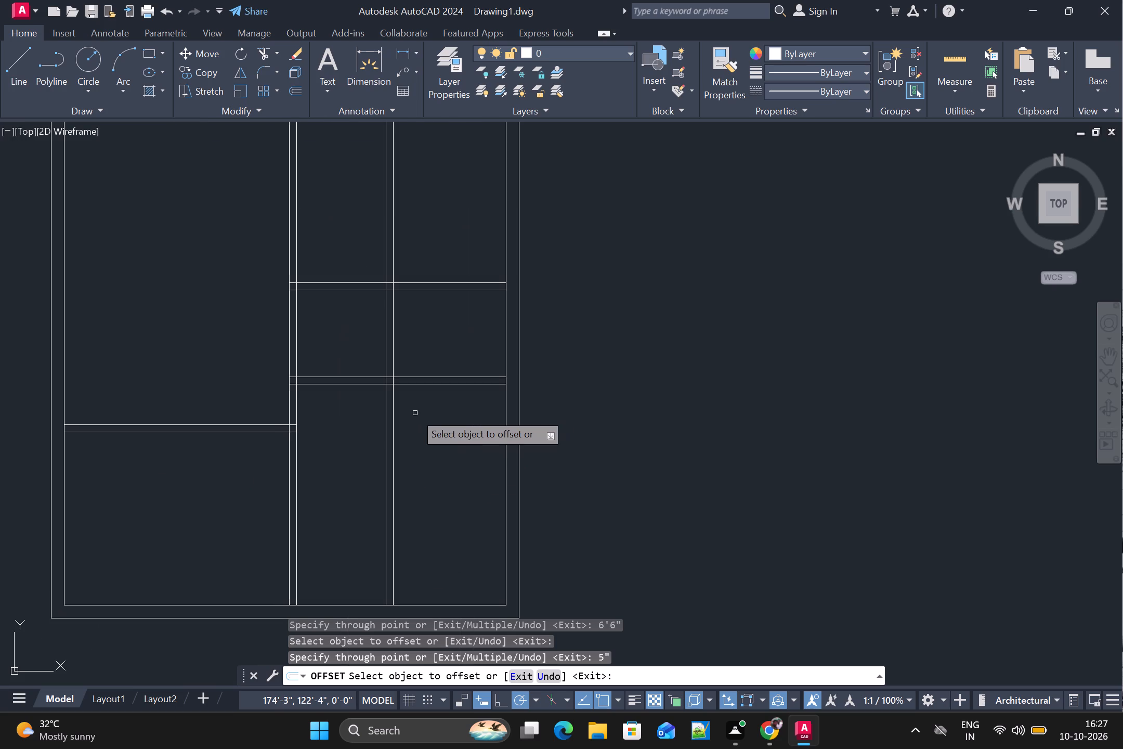
pyautogui.press('Escape')
# Trim the new vertical partition below the lower right horizontal partition, and that horizontal partition's stretch between the two vertical partitions.
pyautogui.write('TR')
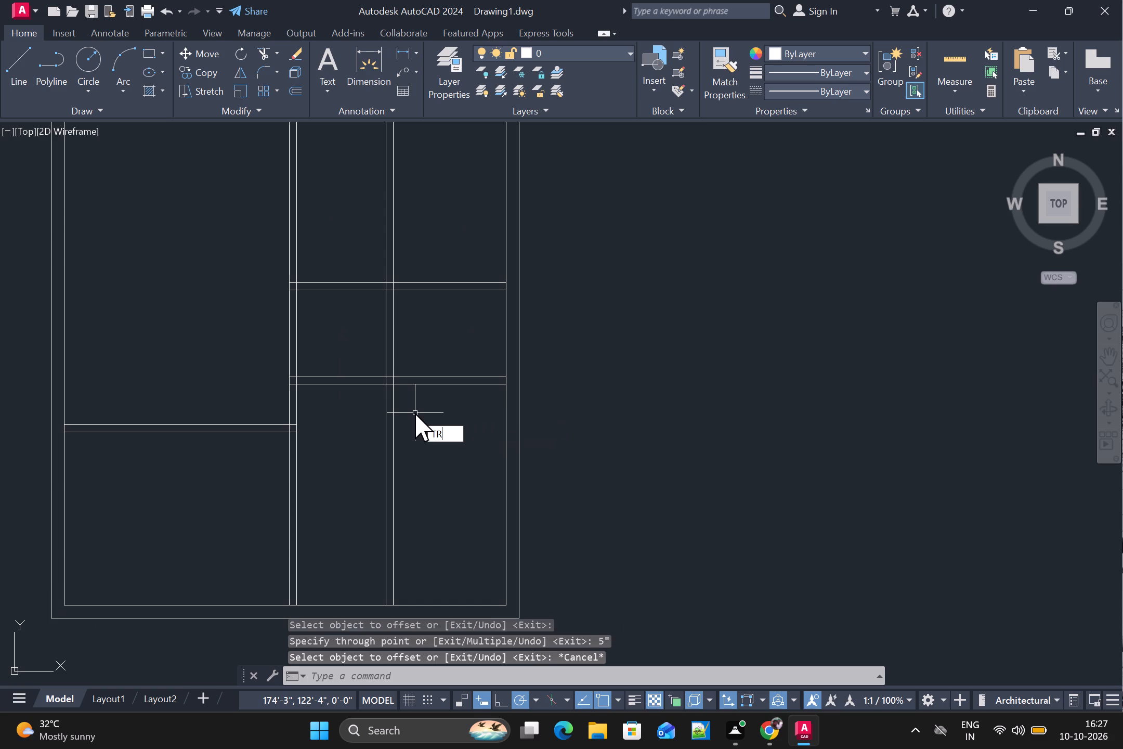
pyautogui.press('Return')
pyautogui.moveTo(420, 411); pyautogui.dragTo(377, 447)
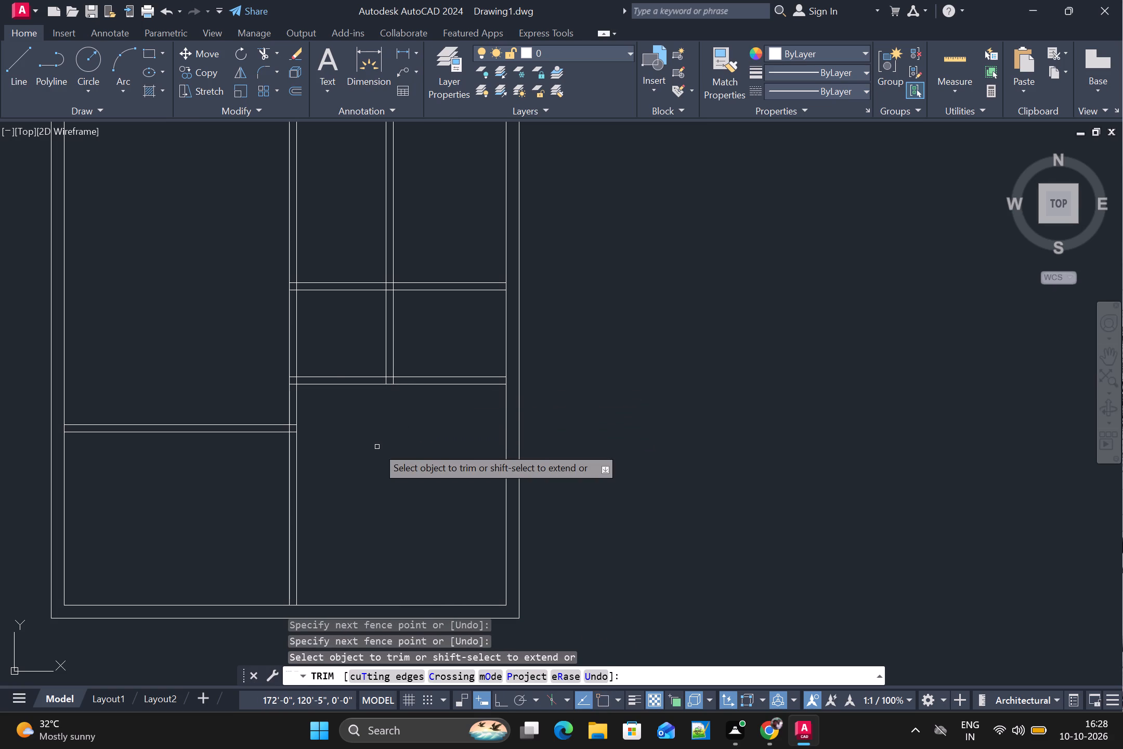
pyautogui.moveTo(357, 360); pyautogui.dragTo(351, 418)
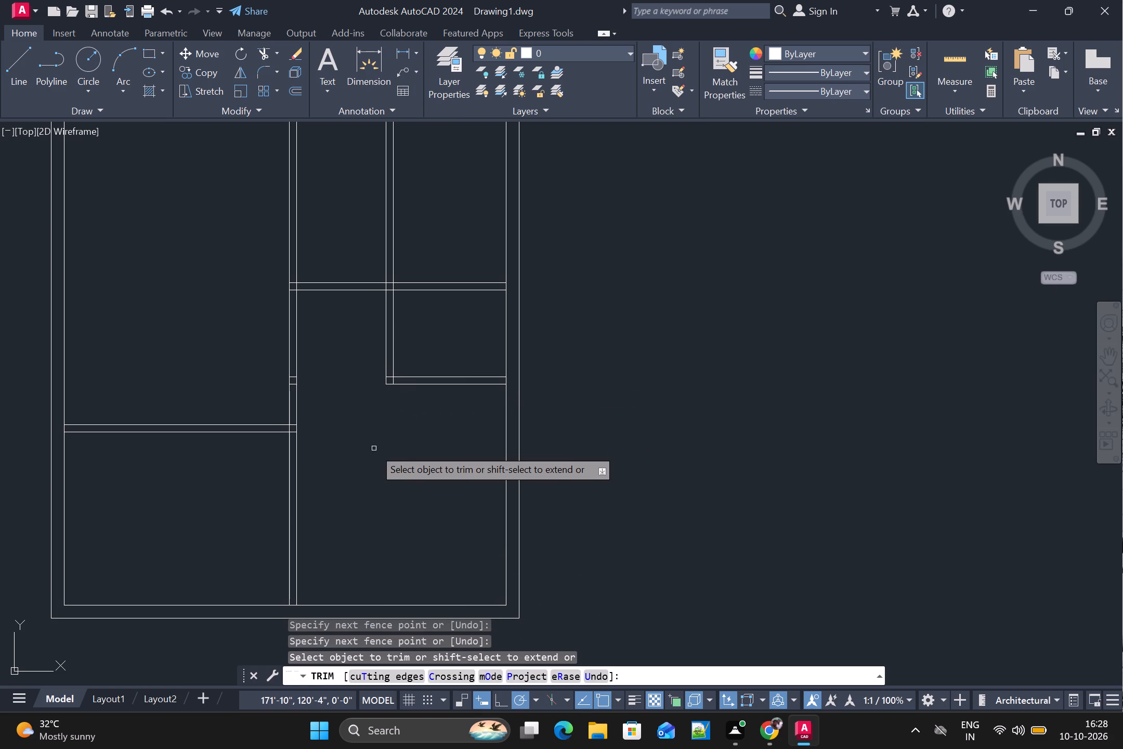
# Trim the right-hand vertical partition's two lines between the upper and middle horizontal partitions.
pyautogui.scroll(-1, 374, 448)
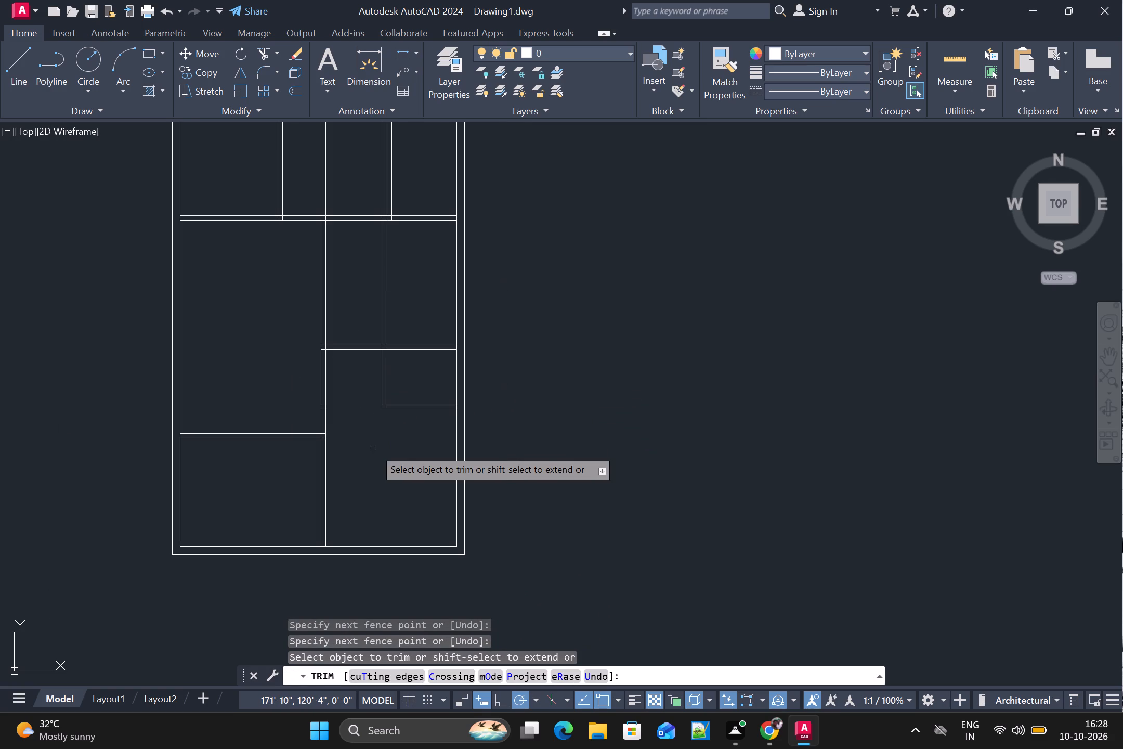
pyautogui.scroll(1, 374, 448)
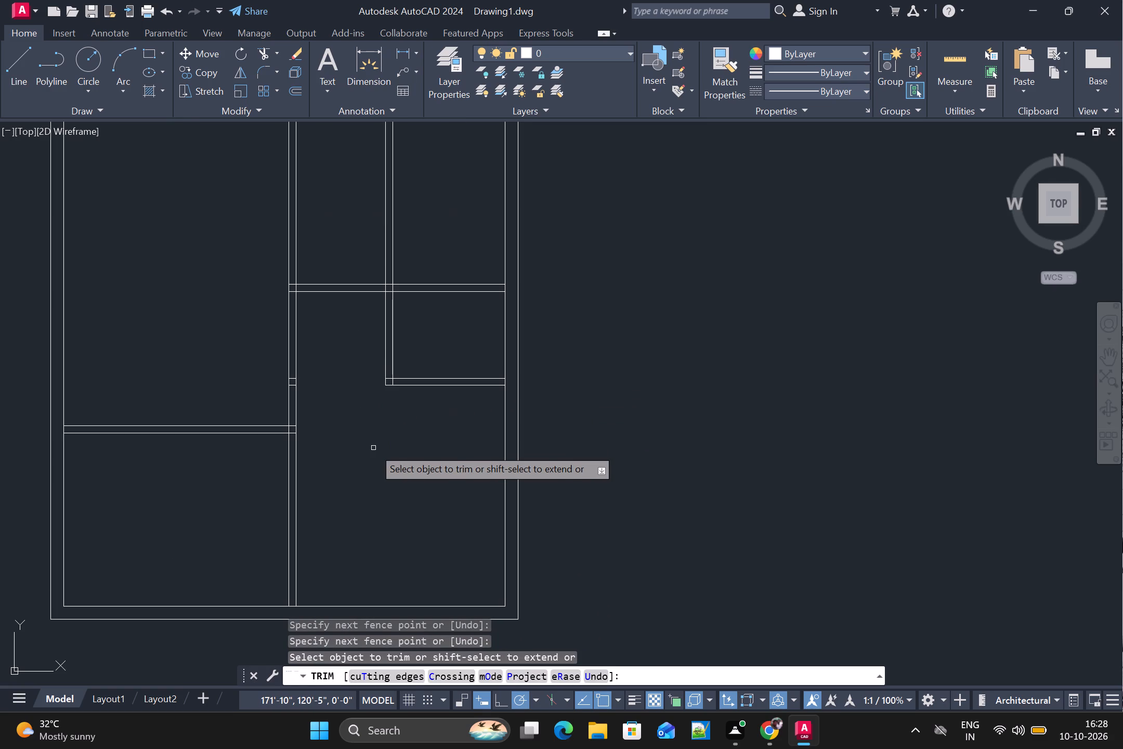
pyautogui.scroll(-1, 373, 448)
pyautogui.moveTo(425, 293); pyautogui.dragTo(347, 296)
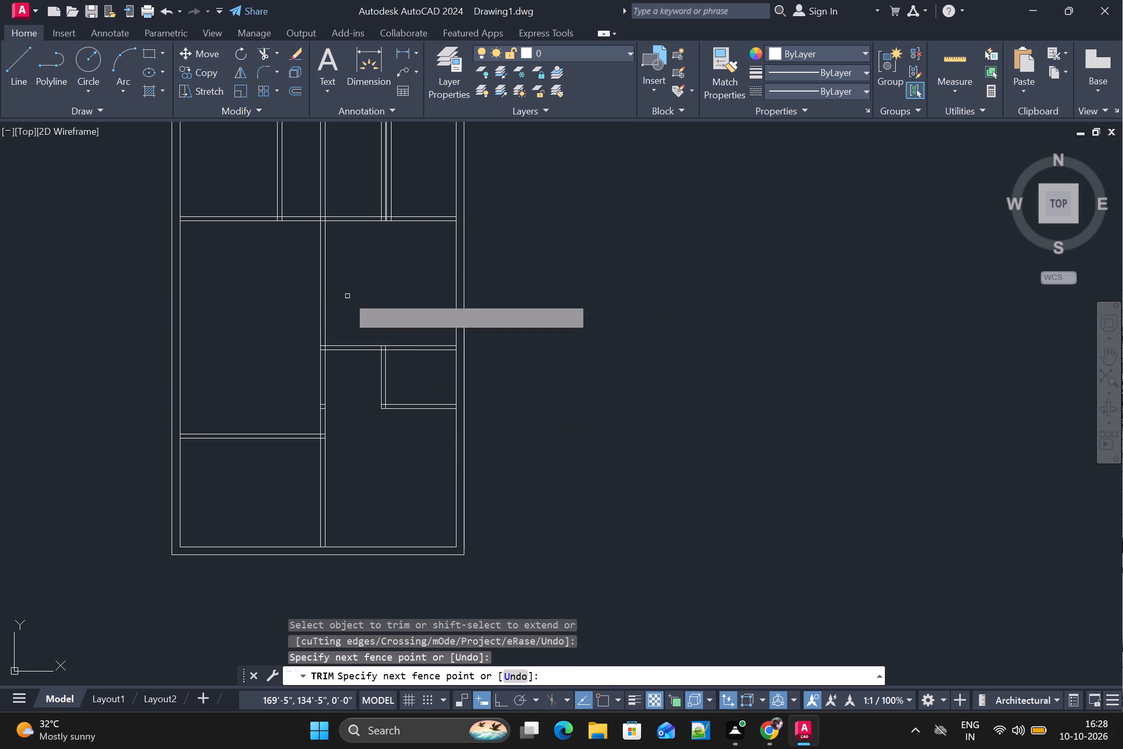
# Trim the two surplus vertical lines along the left of the upper right vertical partition, above the upper horizontal partition.
pyautogui.scroll(1, 390, 261)
pyautogui.moveTo(390, 261); pyautogui.dragTo(391, 468, button='middle')
pyautogui.scroll(3, 385, 309)
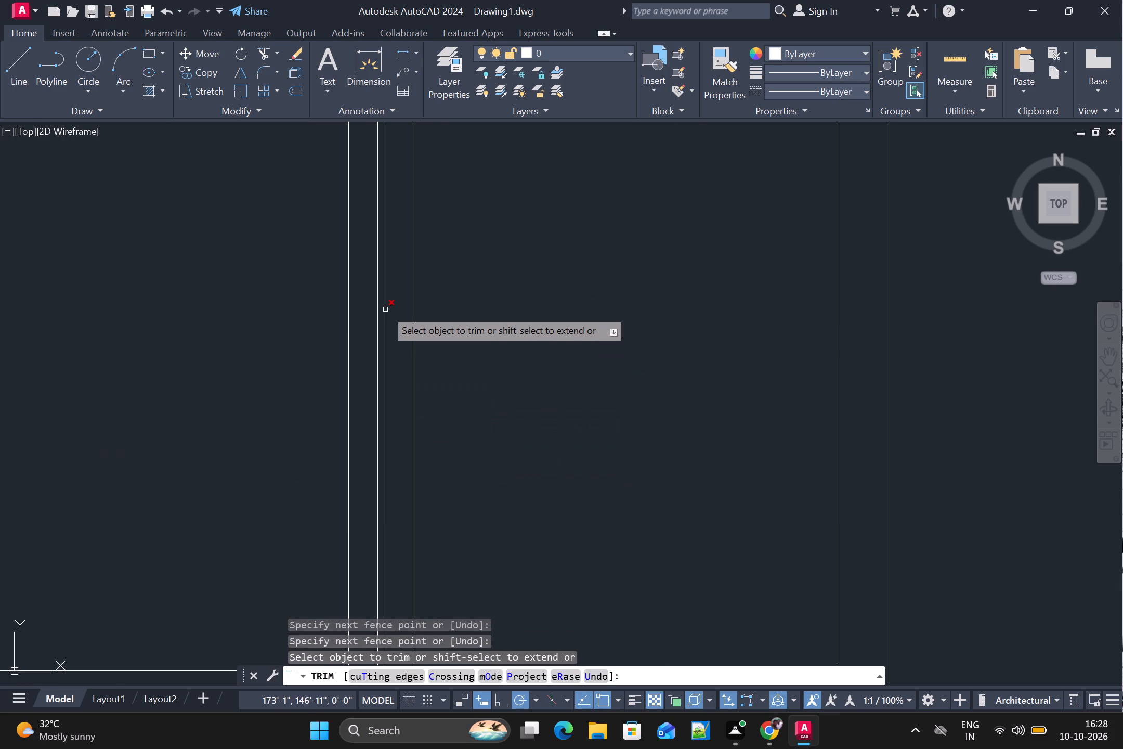
pyautogui.scroll(-1, 437, 326)
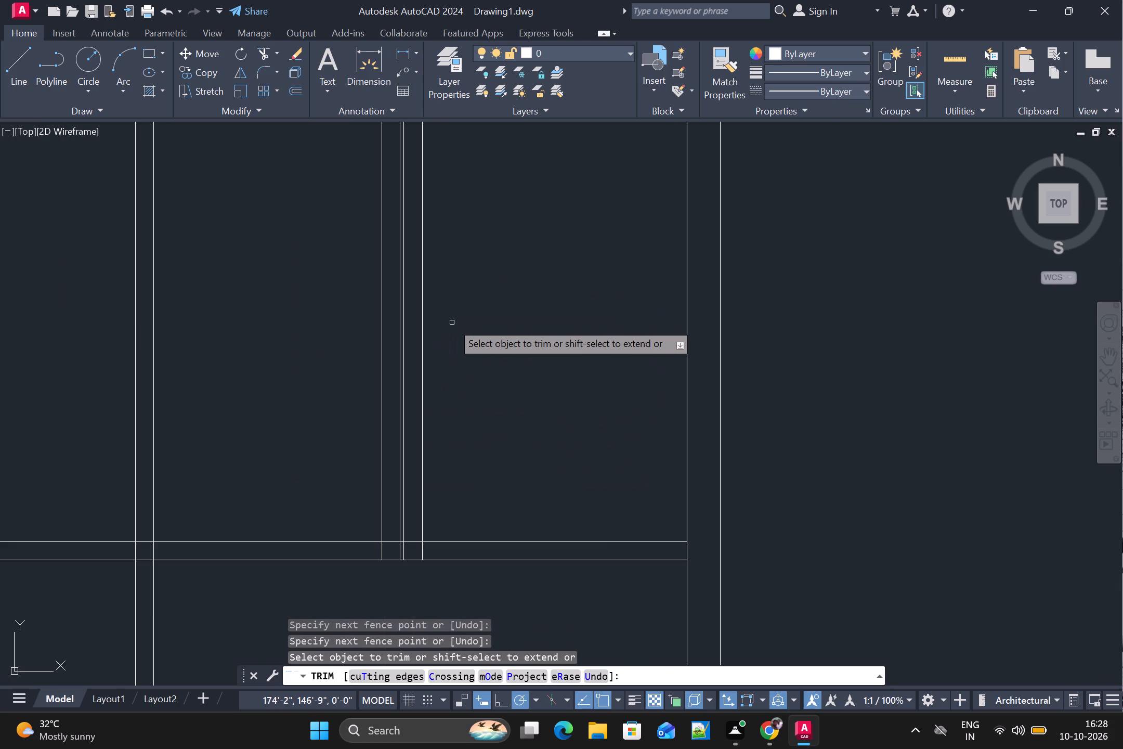
pyautogui.moveTo(452, 322); pyautogui.dragTo(520, 388, button='middle')
pyautogui.scroll(-1, 452, 322)
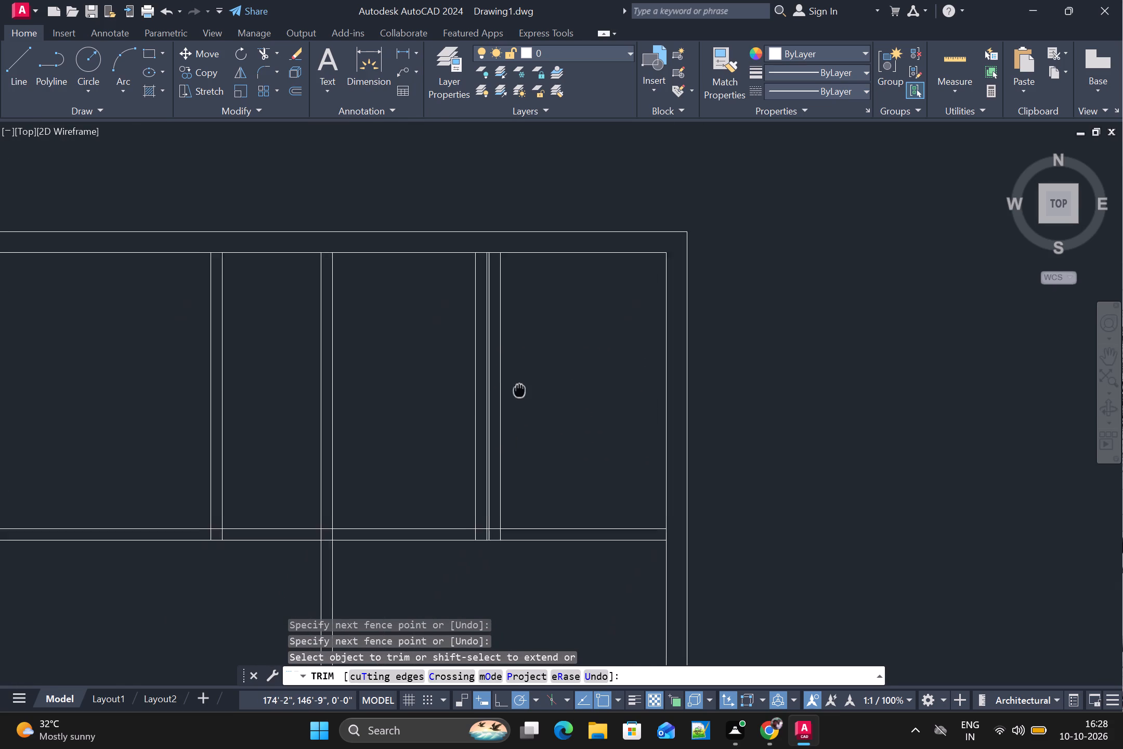
pyautogui.moveTo(520, 388); pyautogui.dragTo(521, 387, button='middle')
pyautogui.scroll(-1, 536, 394)
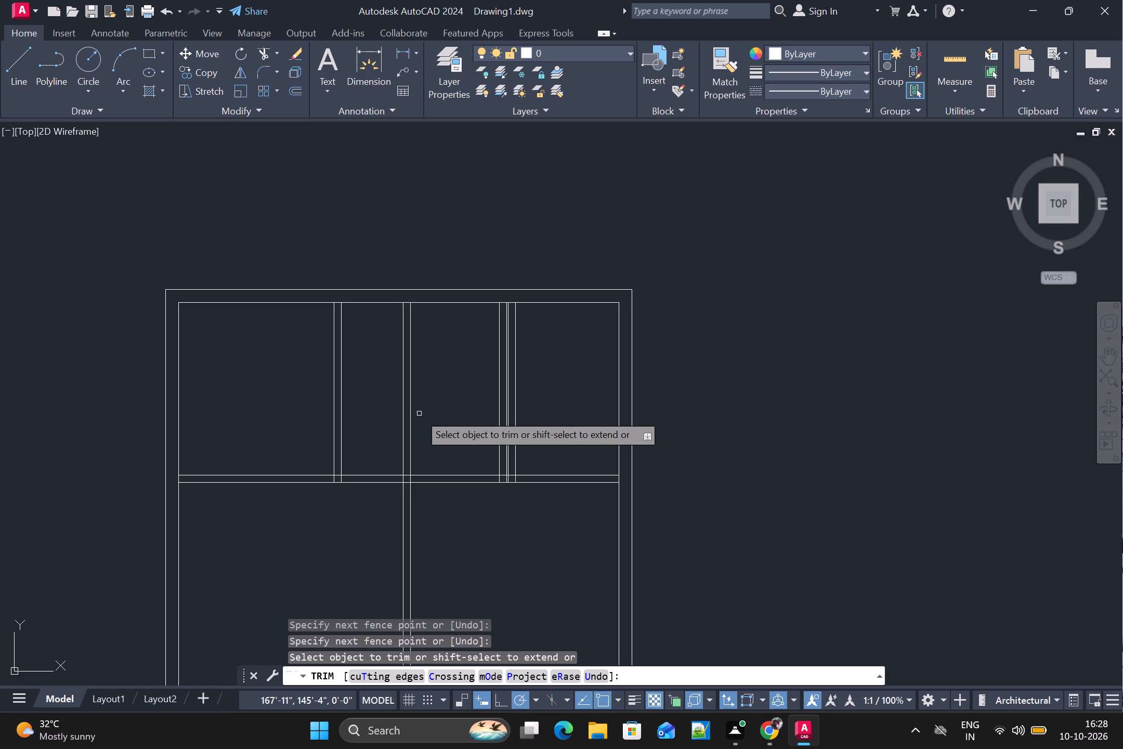
pyautogui.scroll(-1, 441, 405)
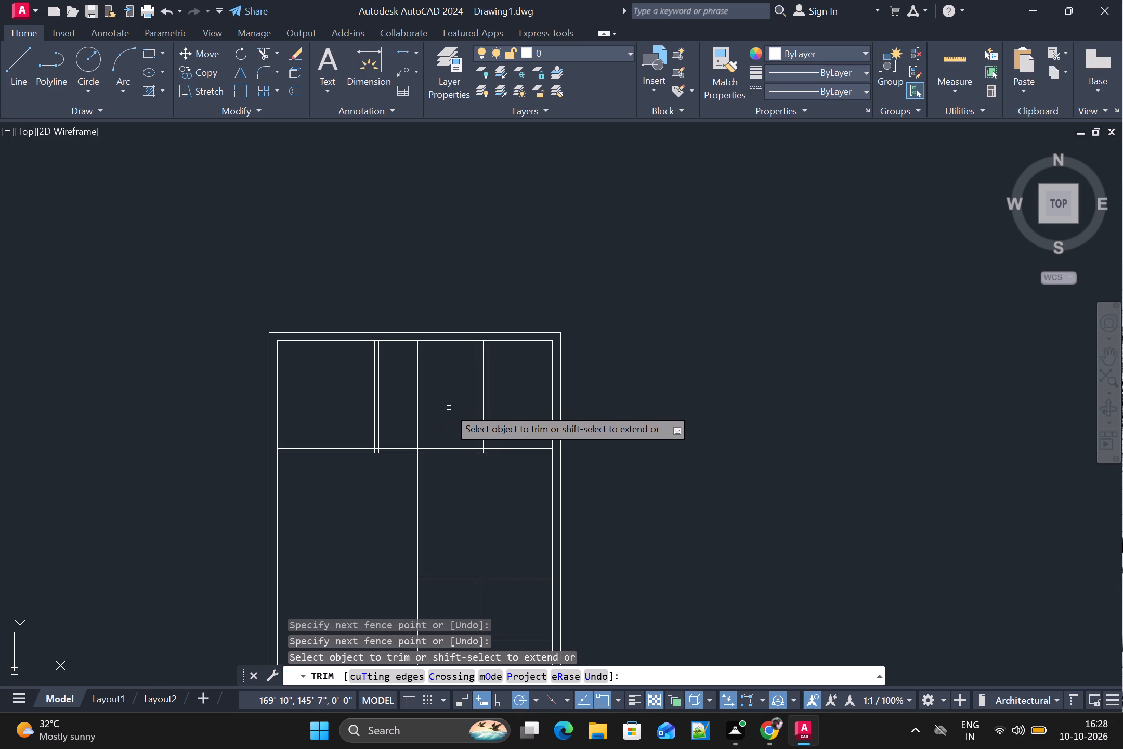
pyautogui.scroll(1, 449, 408)
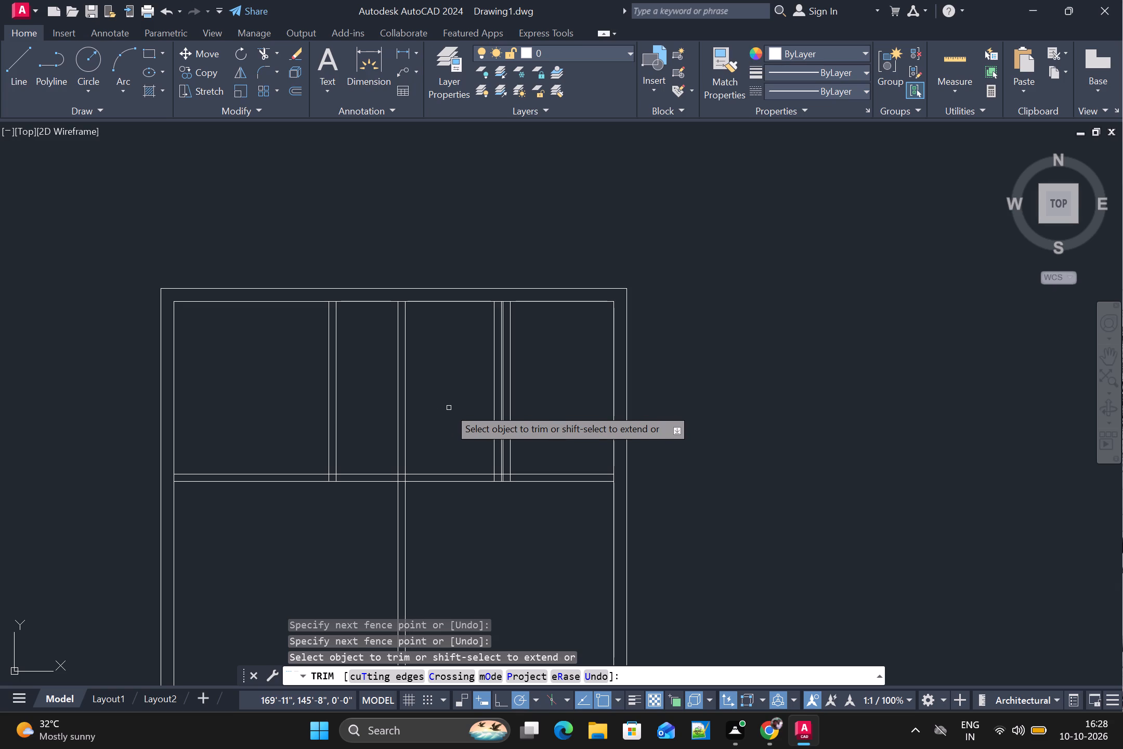
pyautogui.scroll(1, 551, 417)
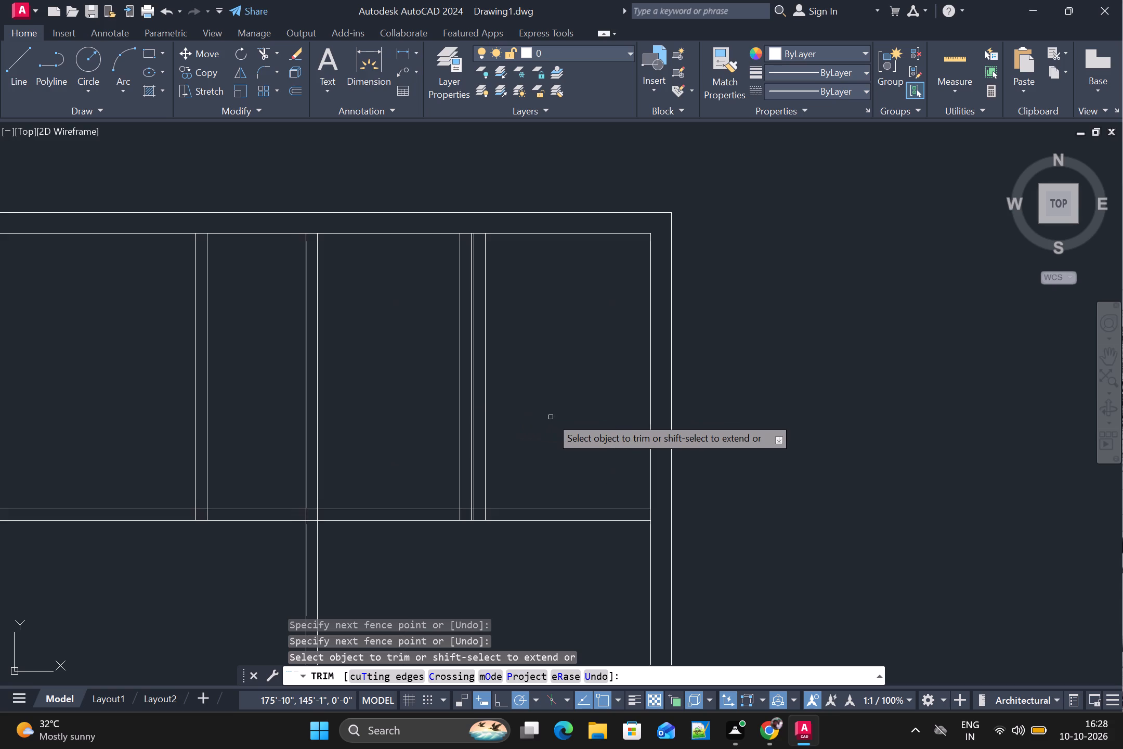
pyautogui.scroll(1, 551, 417)
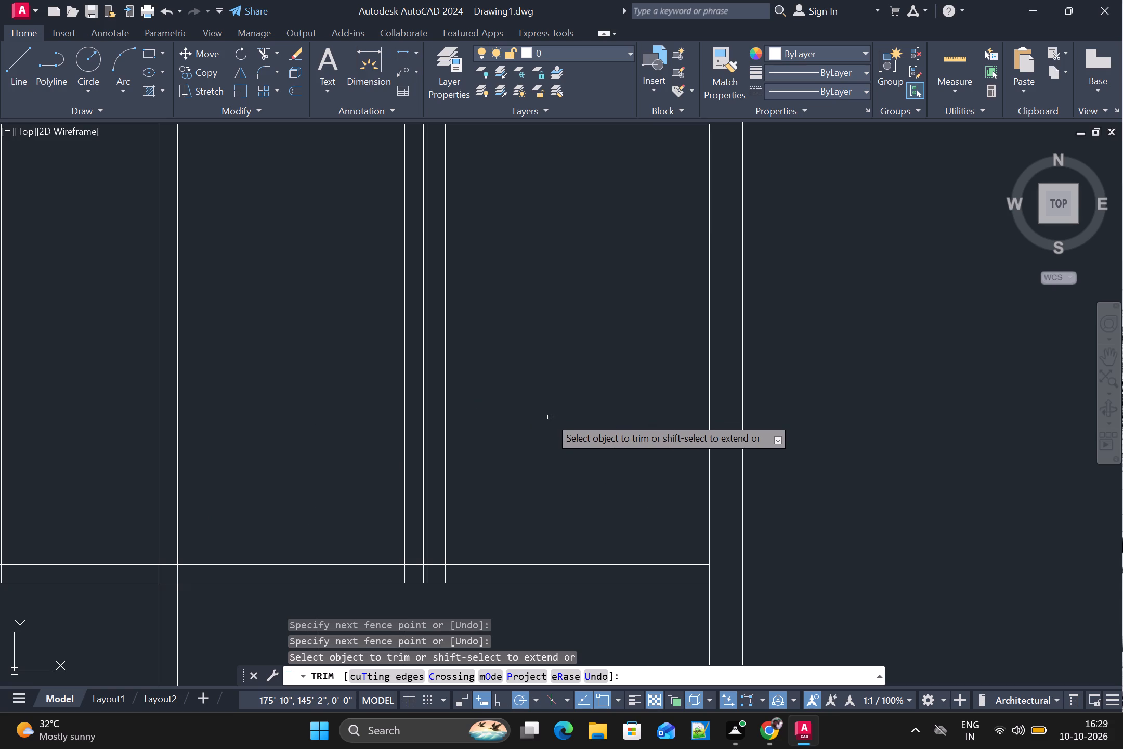
pyautogui.scroll(-1, 549, 417)
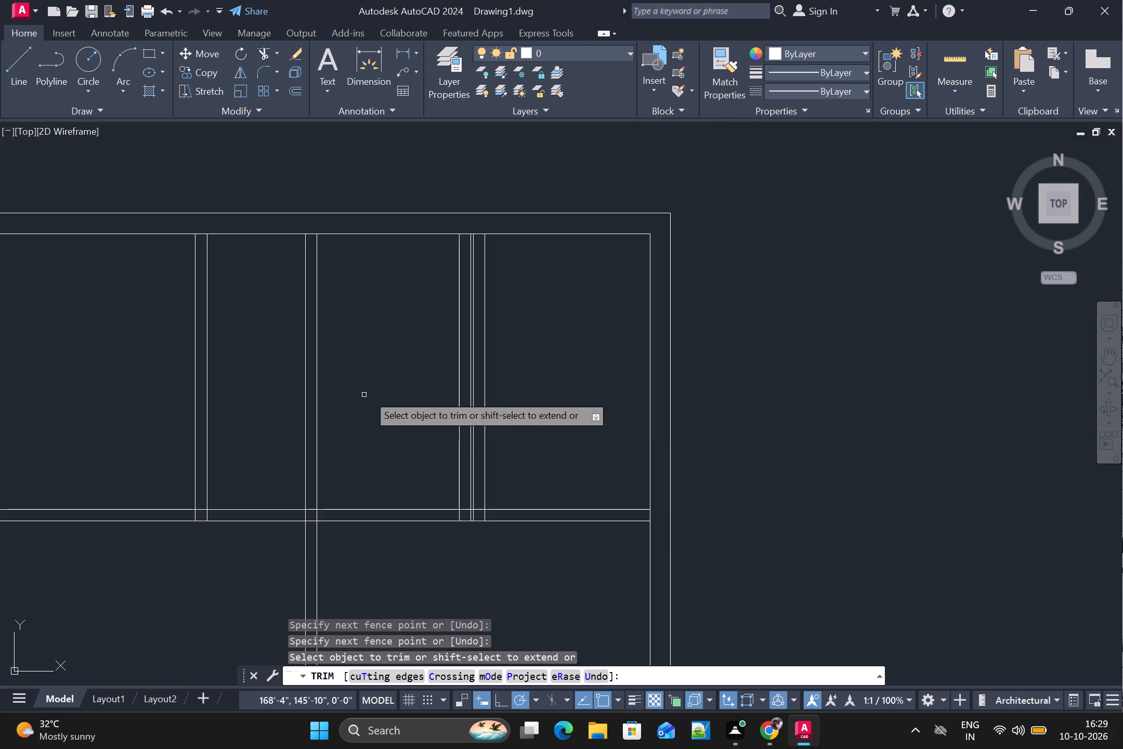
pyautogui.scroll(3, 393, 385)
pyautogui.moveTo(686, 419); pyautogui.dragTo(648, 435)
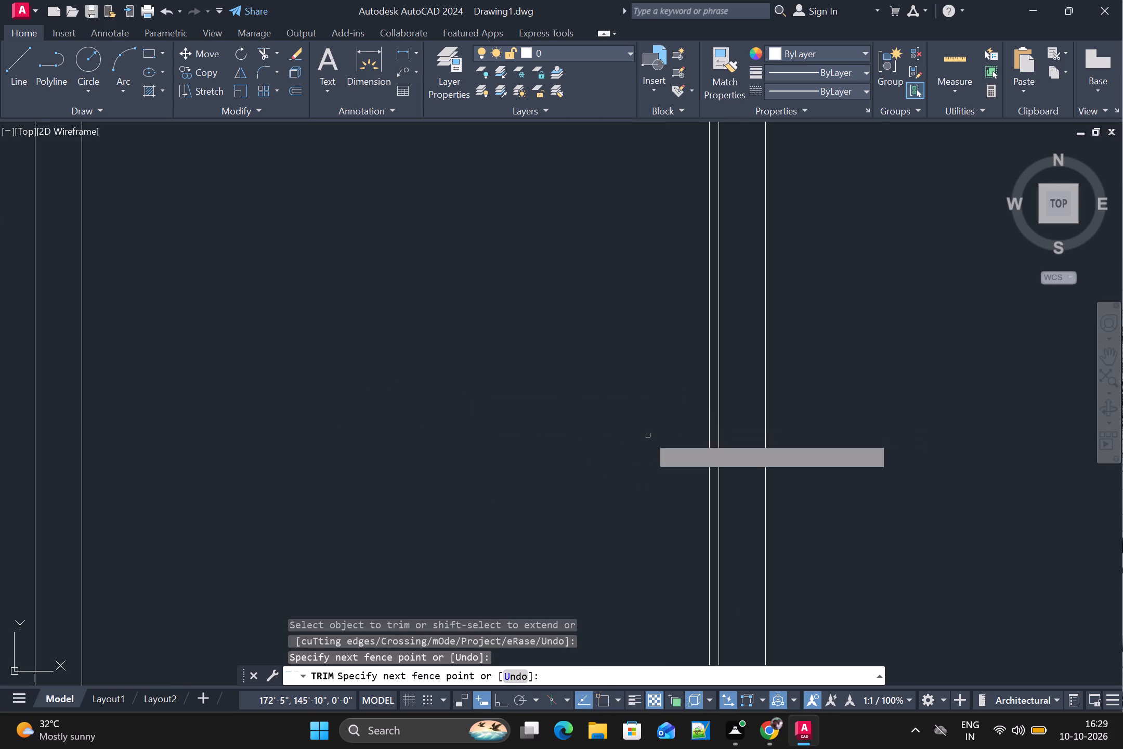
pyautogui.moveTo(708, 411); pyautogui.dragTo(684, 429)
pyautogui.scroll(-2, 673, 435)
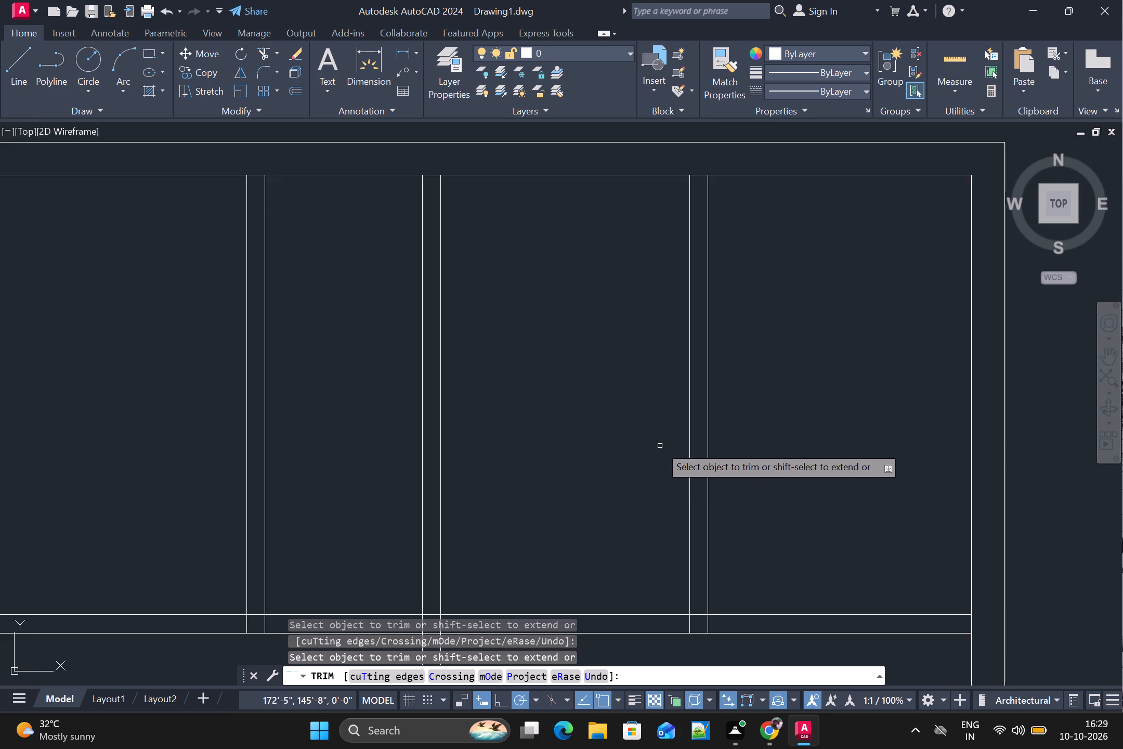
pyautogui.scroll(-2, 628, 464)
pyautogui.moveTo(626, 575); pyautogui.dragTo(663, 541, button='middle')
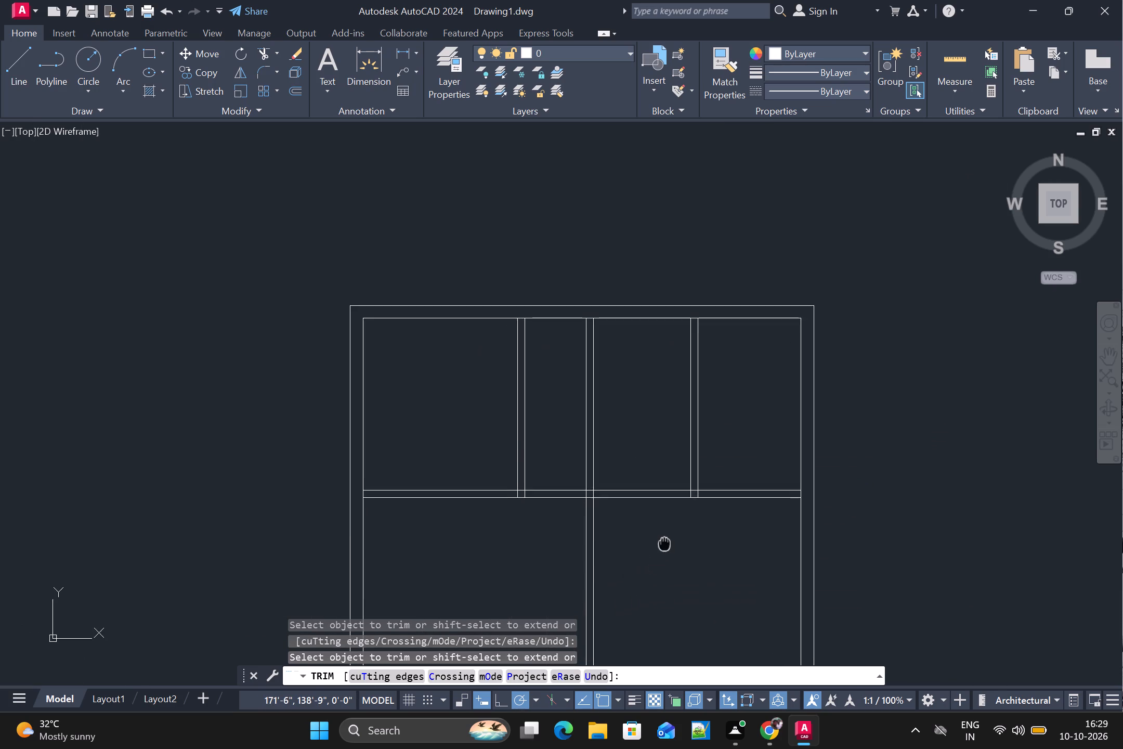
pyautogui.moveTo(663, 541); pyautogui.dragTo(589, 502, button='middle')
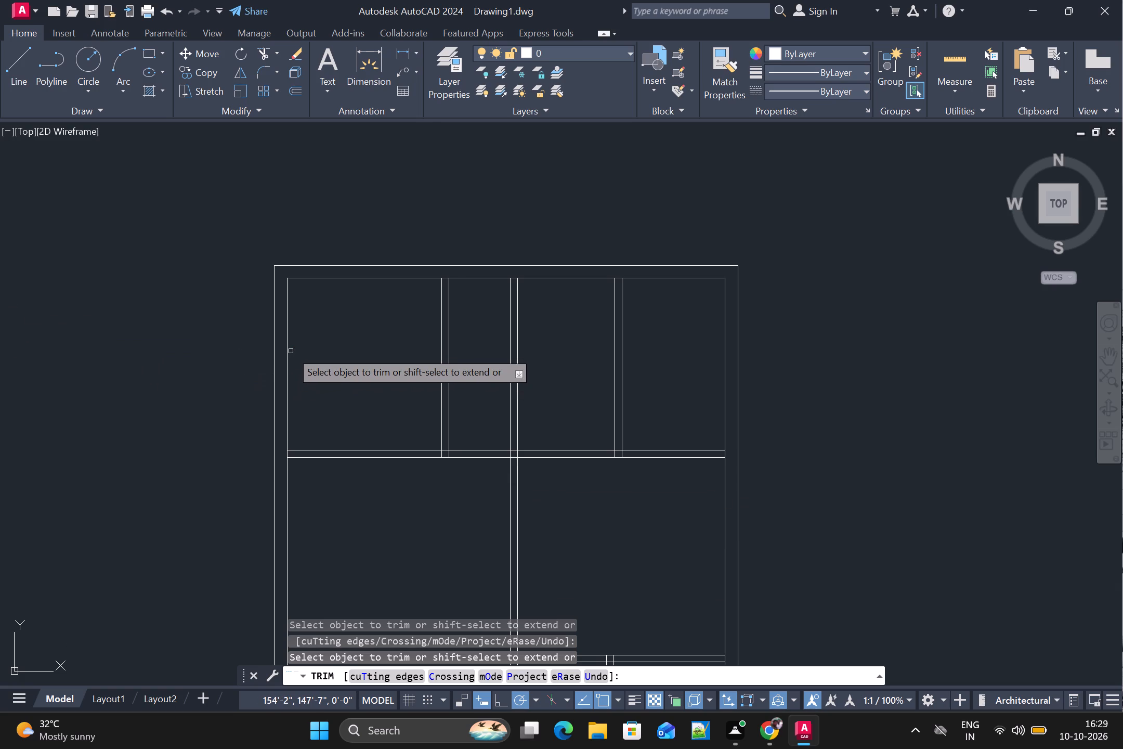
pyautogui.press('Escape')
# Check the upper left room's width with an Offset Through preview from the inner left wall line to the first vertical partition.
pyautogui.write('TR')
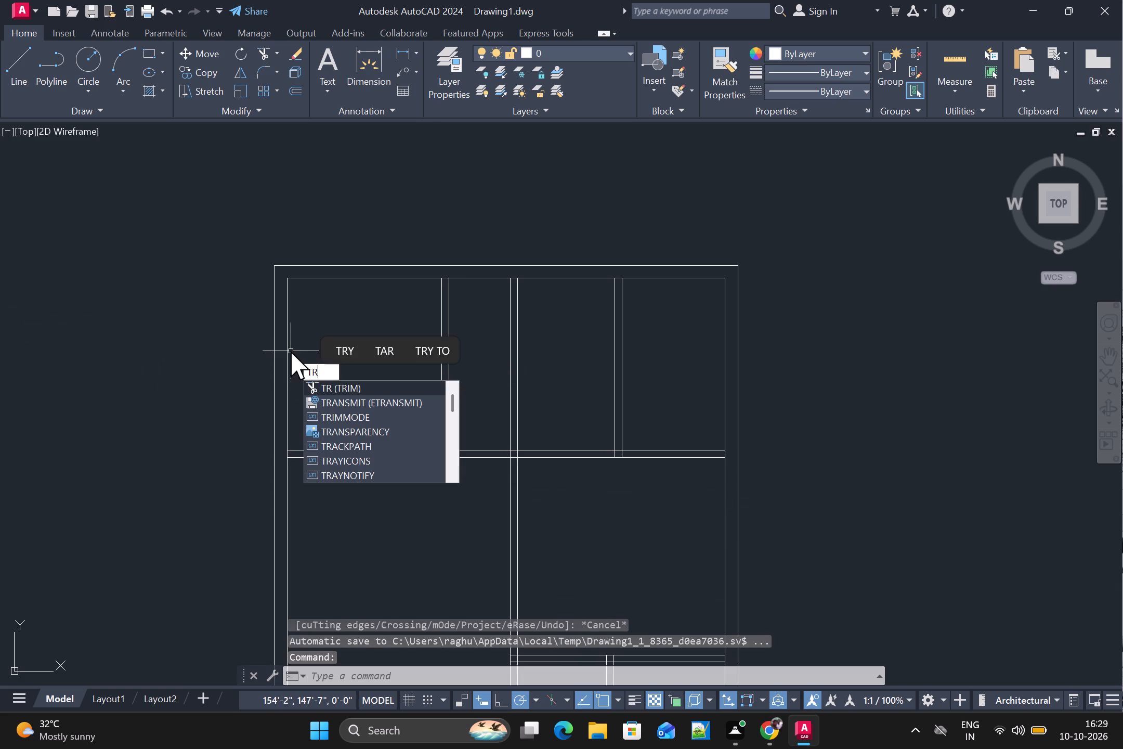
pyautogui.press('Escape')
pyautogui.press('Escape')
pyautogui.press('Escape')
pyautogui.press('Escape')
pyautogui.press('o')
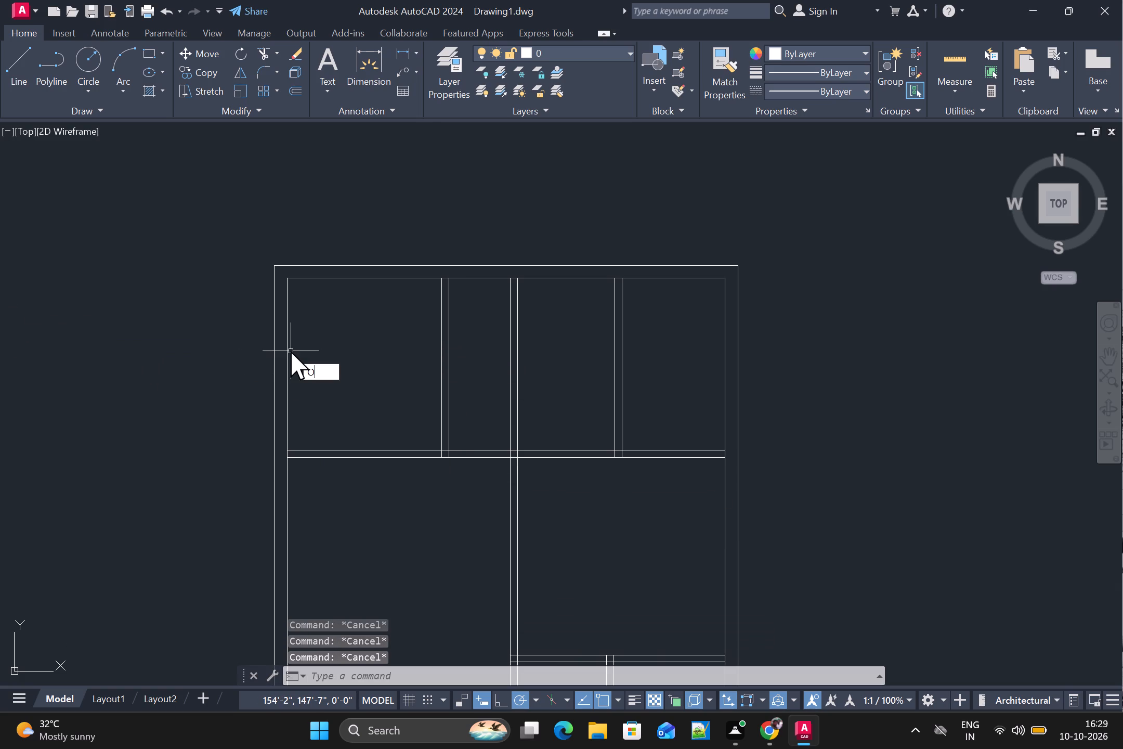
pyautogui.press('Return')
pyautogui.press('t')
pyautogui.press('Return')
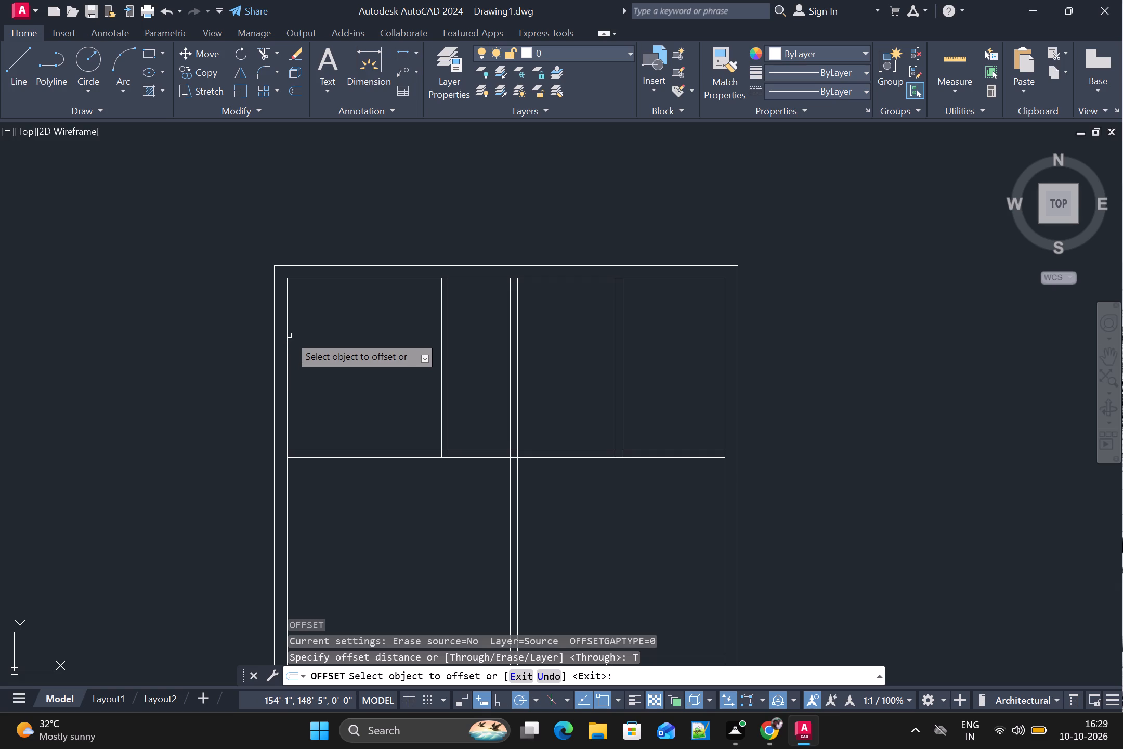
pyautogui.click(289, 335)
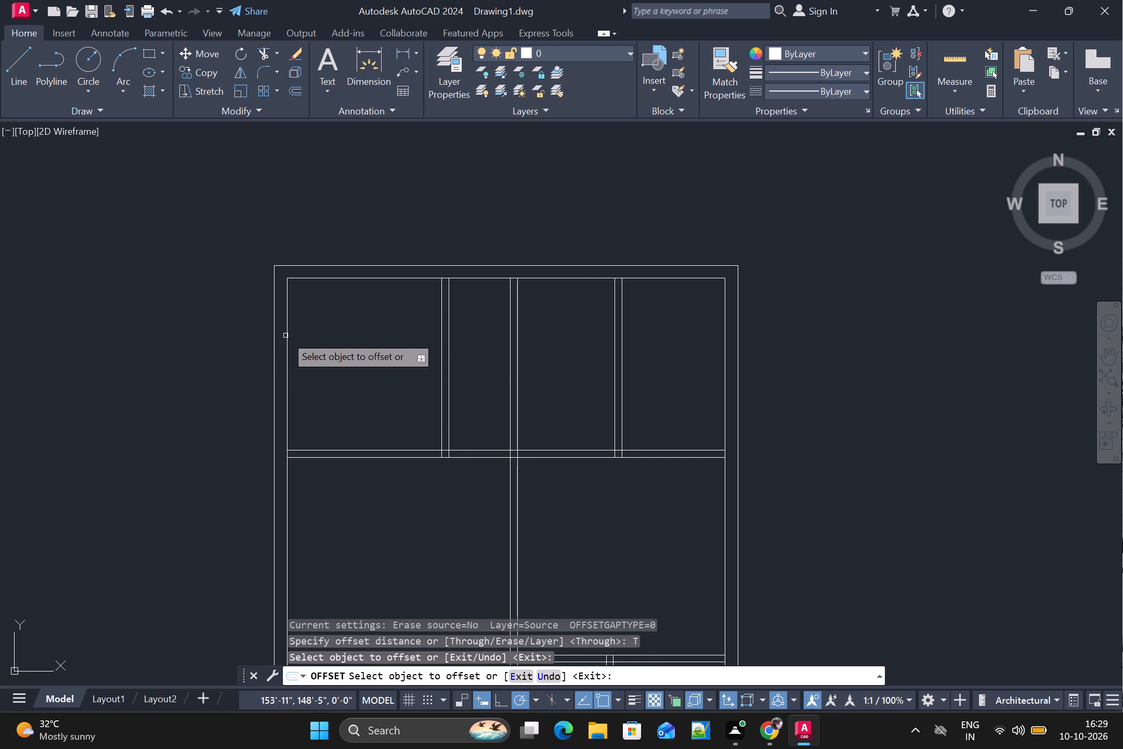
pyautogui.moveTo(285, 335); pyautogui.dragTo(334, 340)
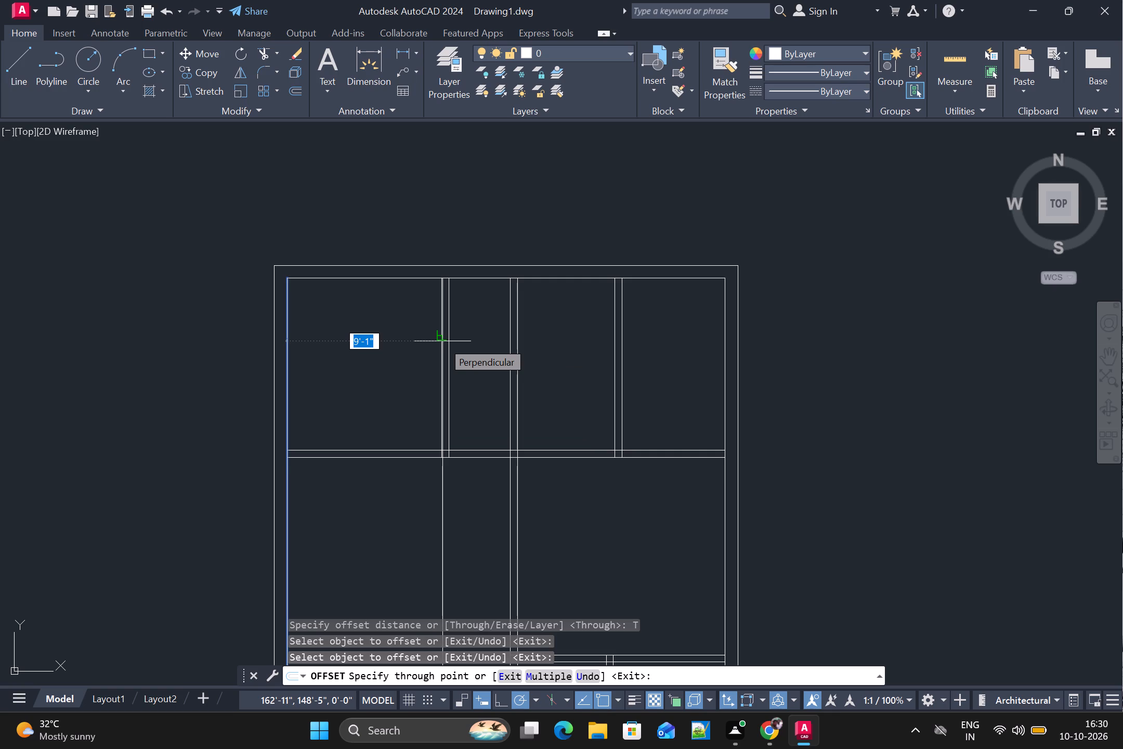
pyautogui.press('Escape')
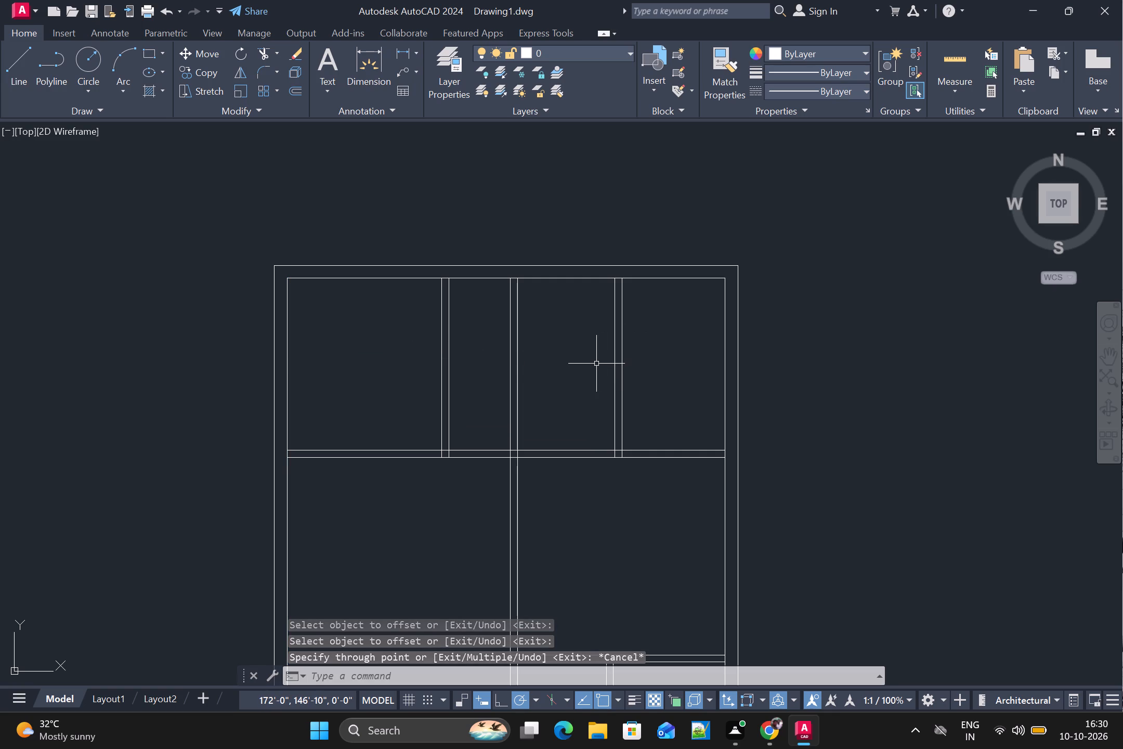
# Check the upper right room's width with an Offset Through preview from the inner right wall line to the nearest vertical partition.
pyautogui.scroll(1, 596, 364)
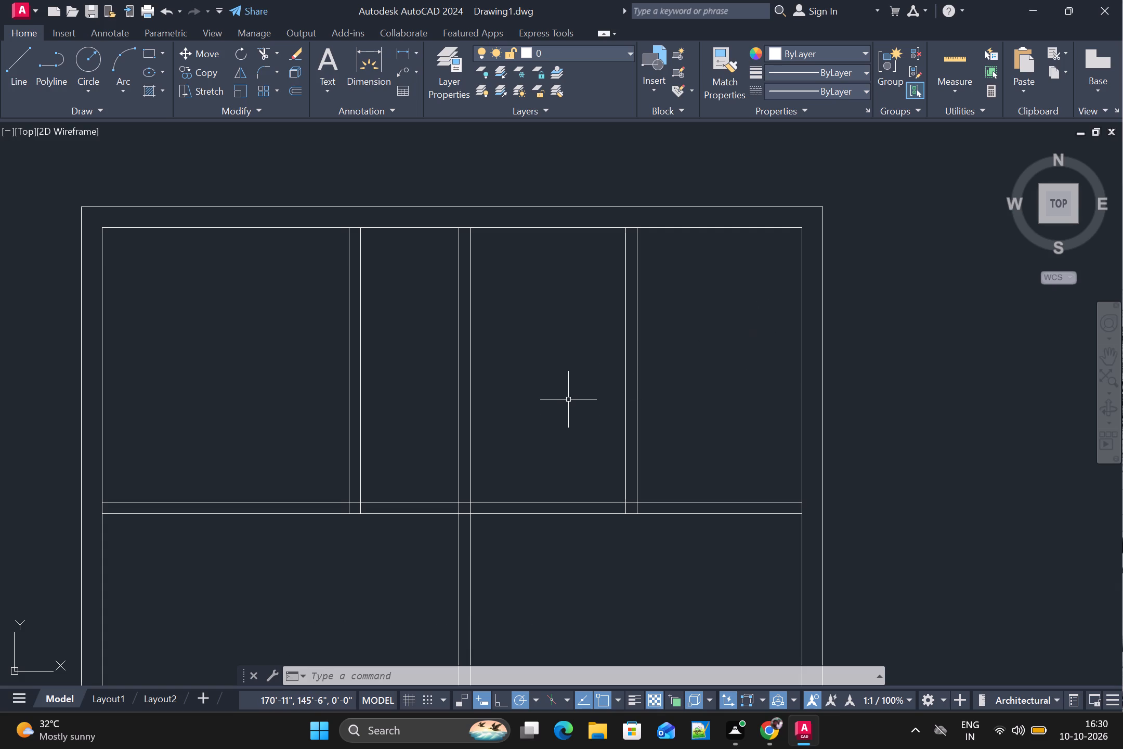
pyautogui.moveTo(568, 399); pyautogui.dragTo(478, 430)
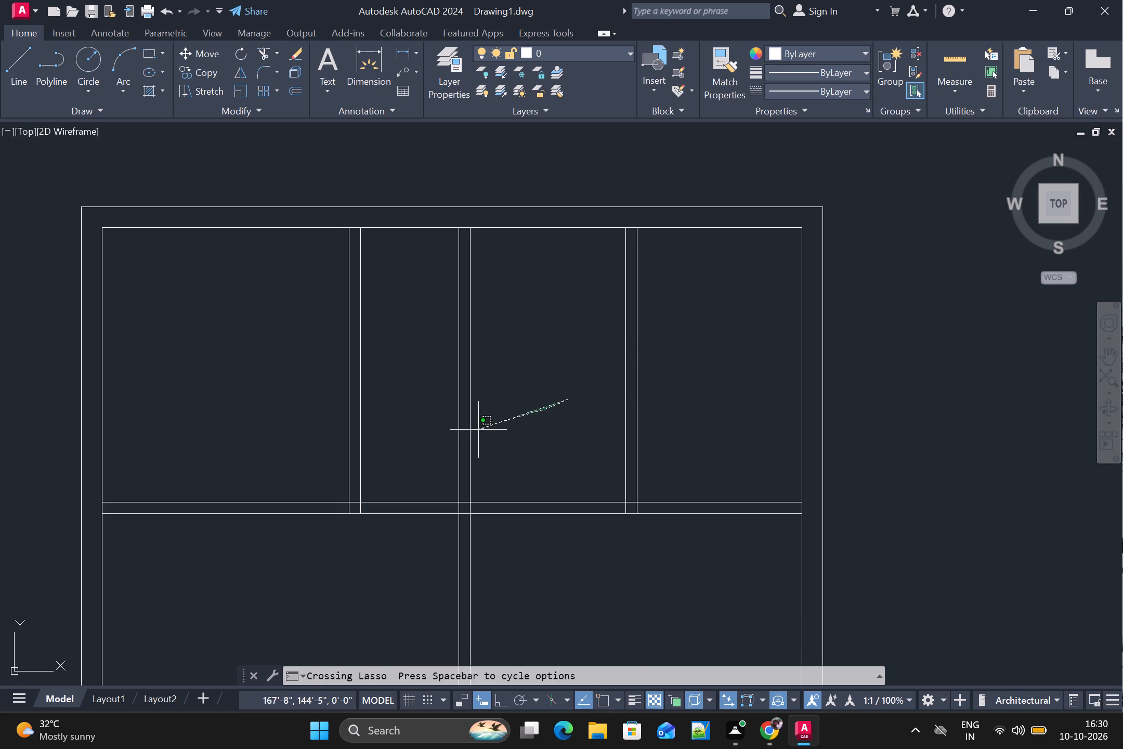
pyautogui.moveTo(478, 430); pyautogui.dragTo(444, 442)
pyautogui.press('Escape')
pyautogui.press('Escape')
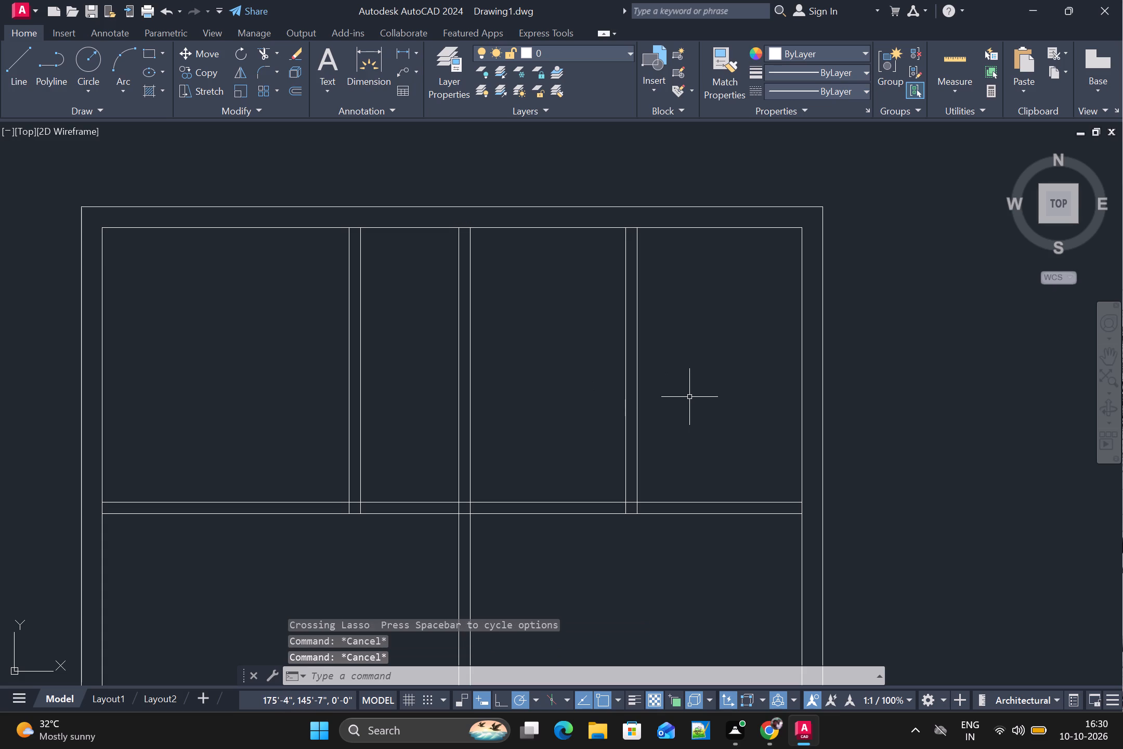
pyautogui.press('space')
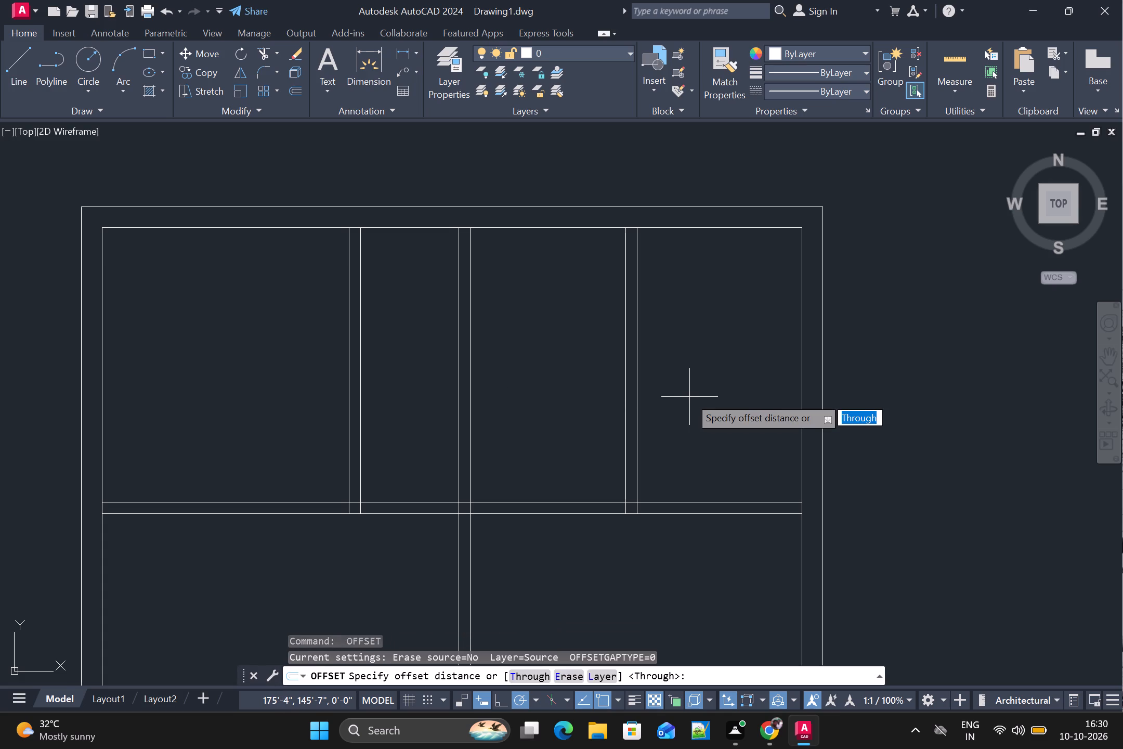
pyautogui.press('t')
pyautogui.press('Return')
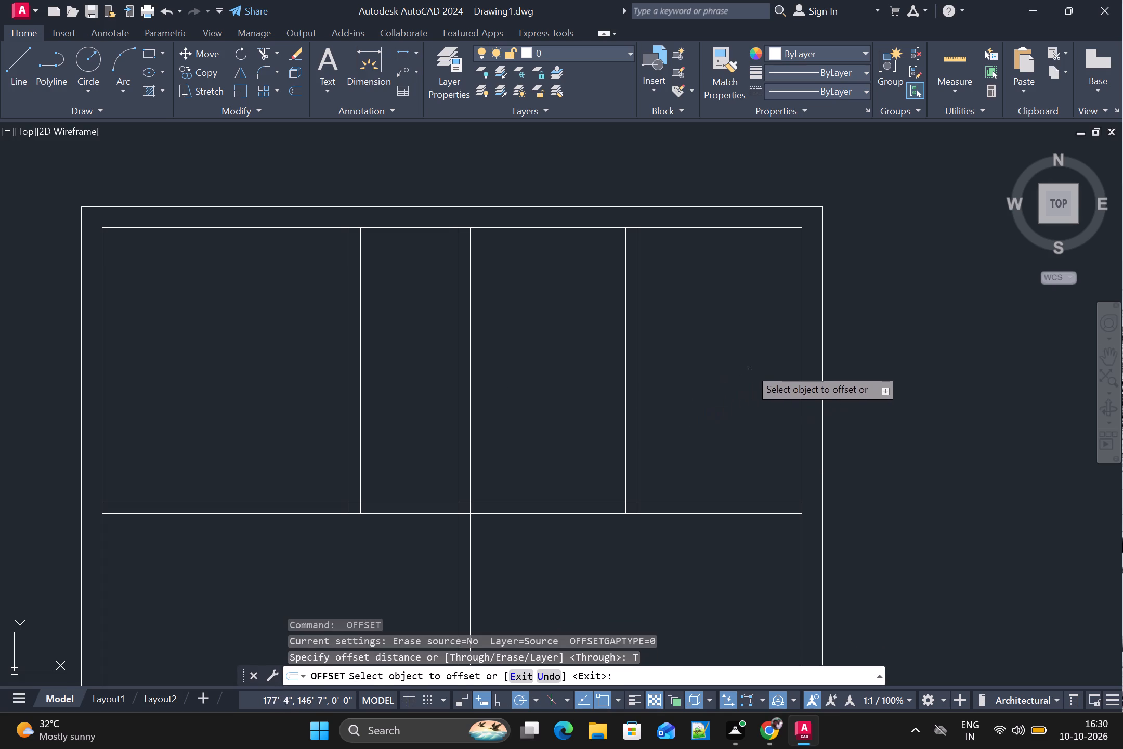
pyautogui.click(800, 357)
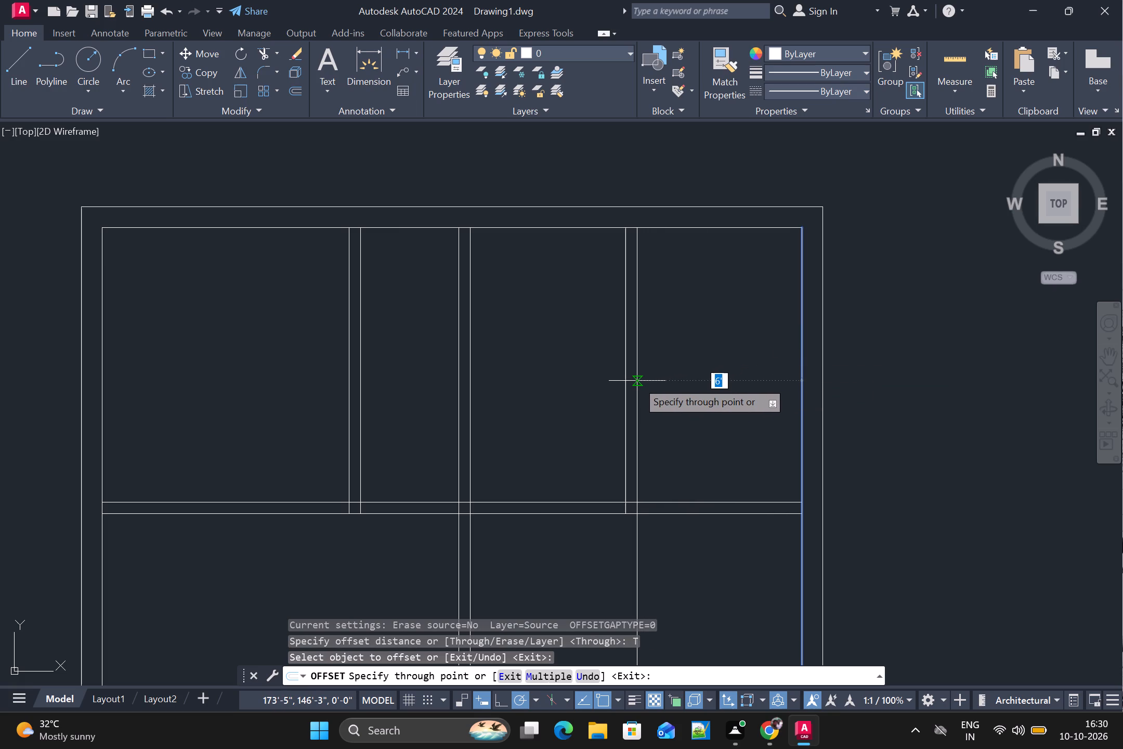
pyautogui.press('Escape')
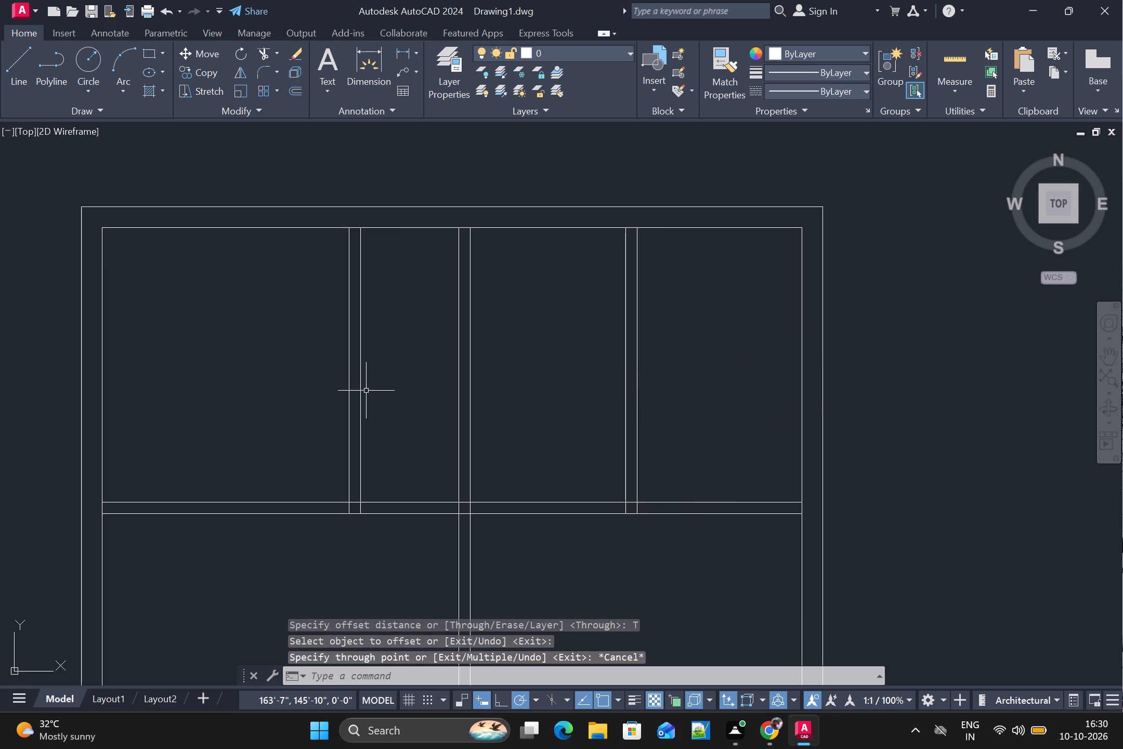
pyautogui.press('Escape')
pyautogui.press('Escape')
# Trim the central vertical partition above the upper horizontal partition, and that horizontal partition between the upper left and central vertical partitions.
pyautogui.write('TR')
pyautogui.press('Return')
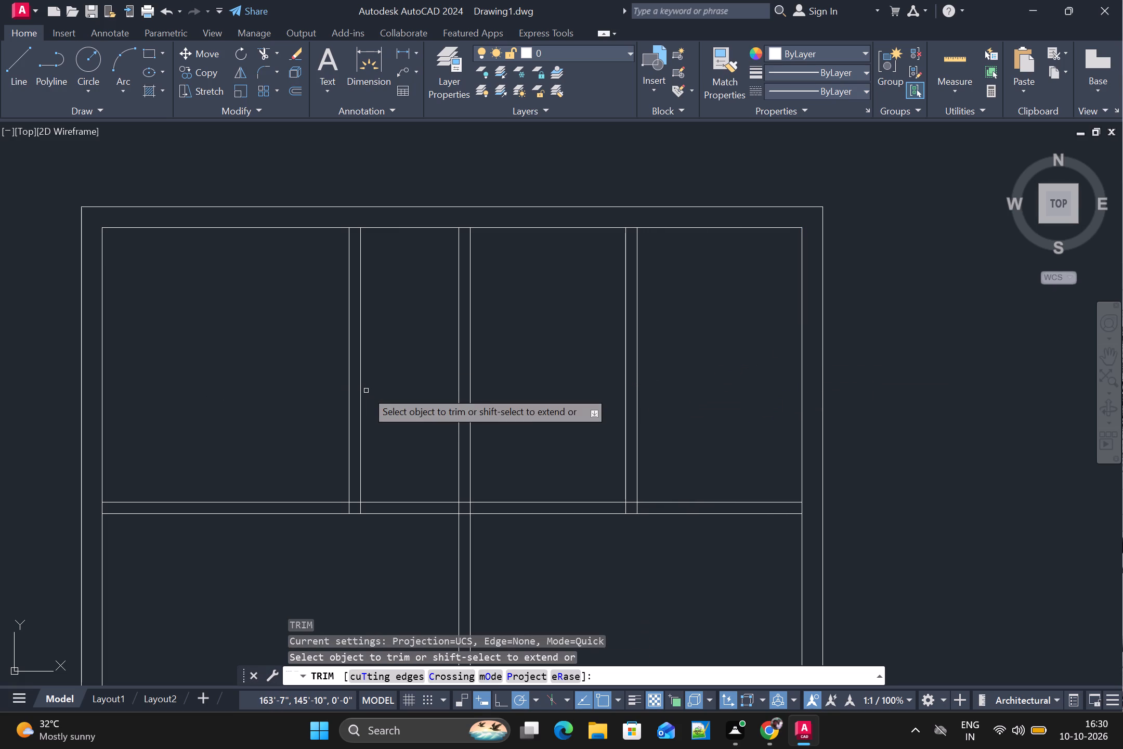
pyautogui.moveTo(493, 365); pyautogui.dragTo(410, 386)
pyautogui.scroll(-2, 424, 384)
pyautogui.scroll(2, 469, 491)
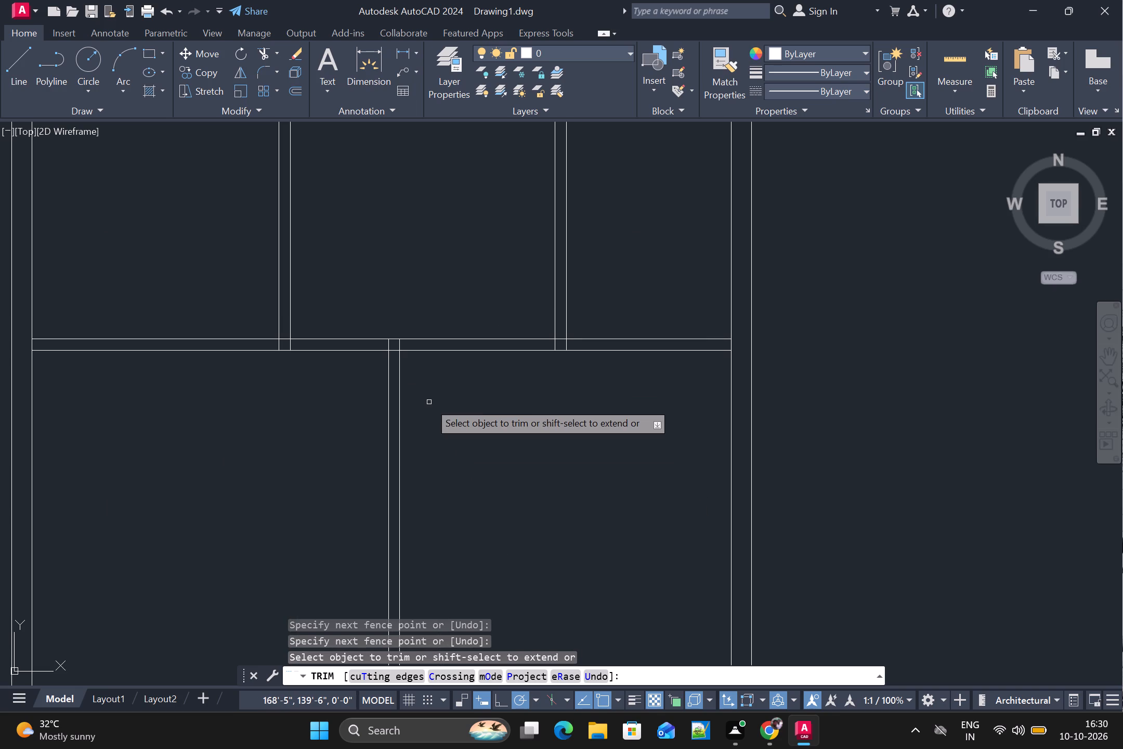
pyautogui.moveTo(359, 260); pyautogui.dragTo(304, 394)
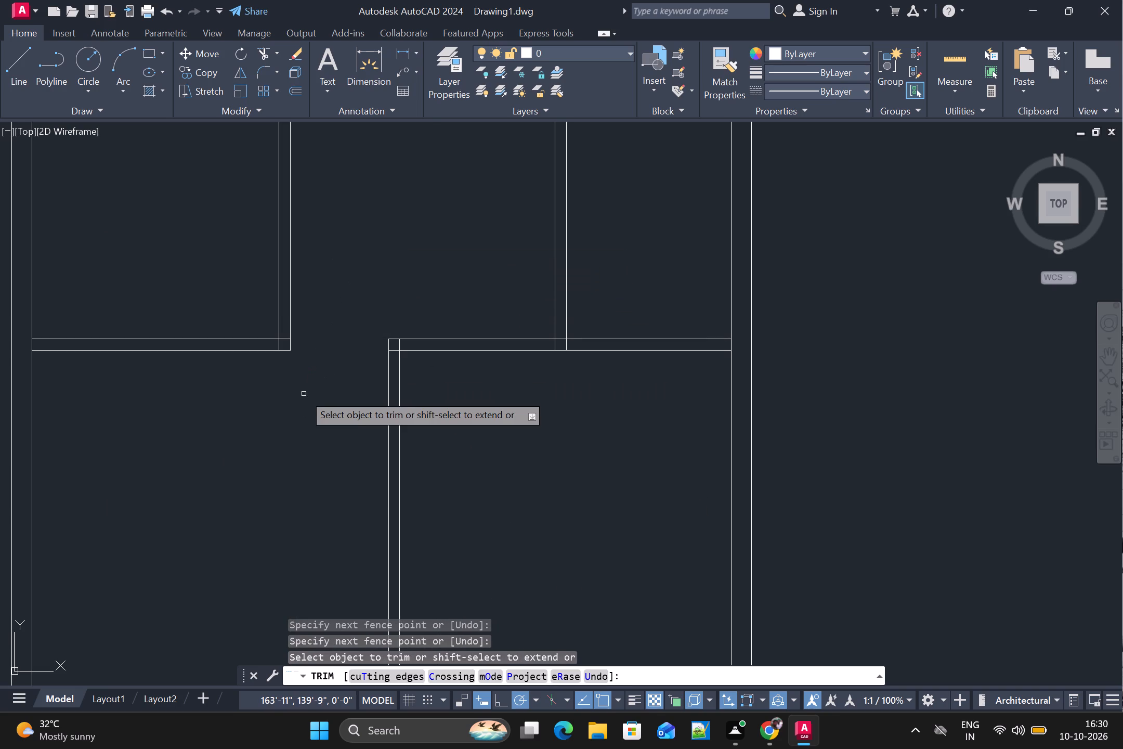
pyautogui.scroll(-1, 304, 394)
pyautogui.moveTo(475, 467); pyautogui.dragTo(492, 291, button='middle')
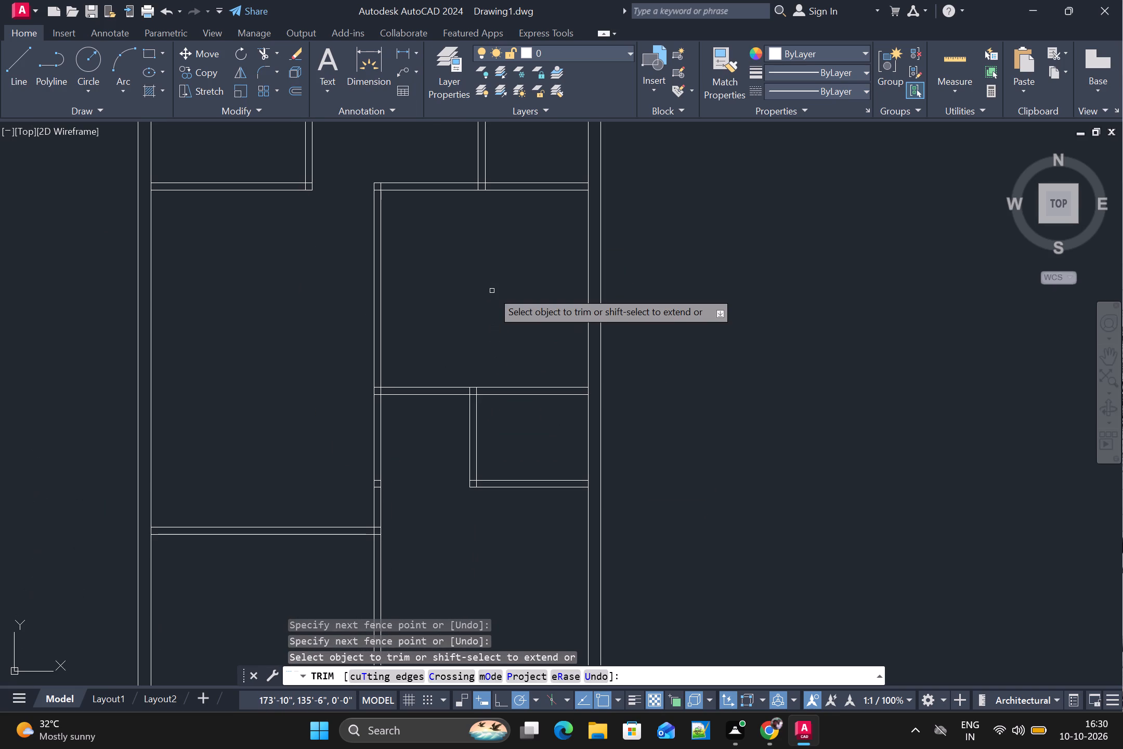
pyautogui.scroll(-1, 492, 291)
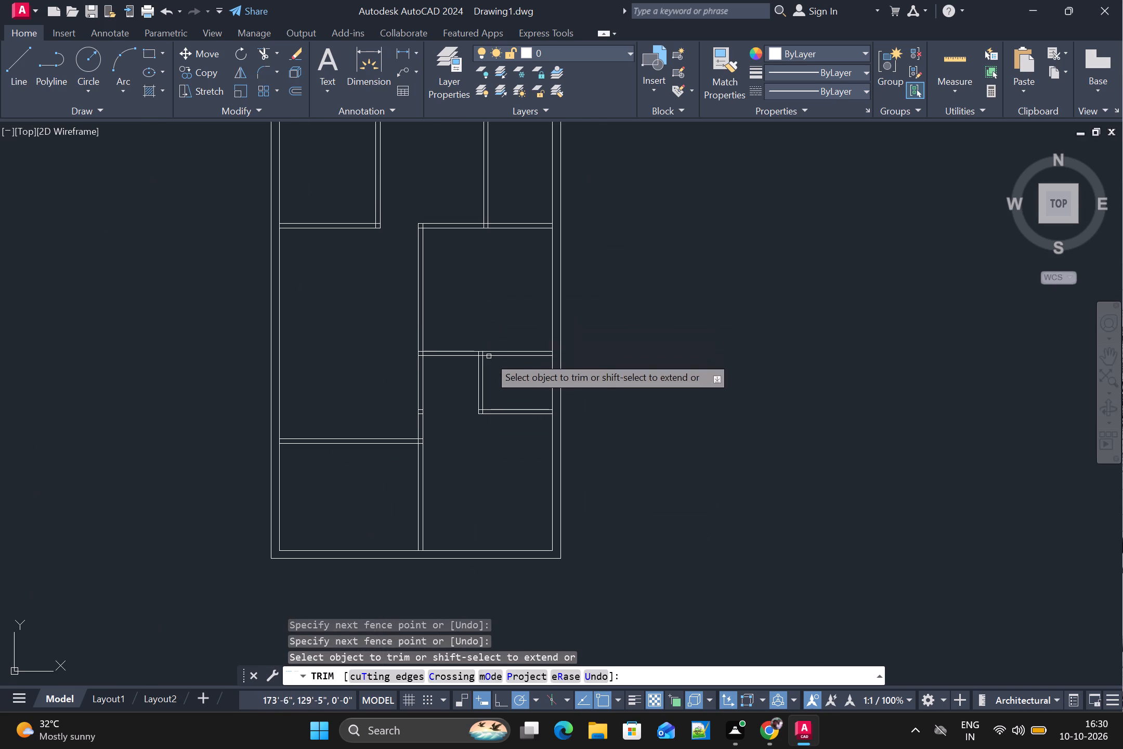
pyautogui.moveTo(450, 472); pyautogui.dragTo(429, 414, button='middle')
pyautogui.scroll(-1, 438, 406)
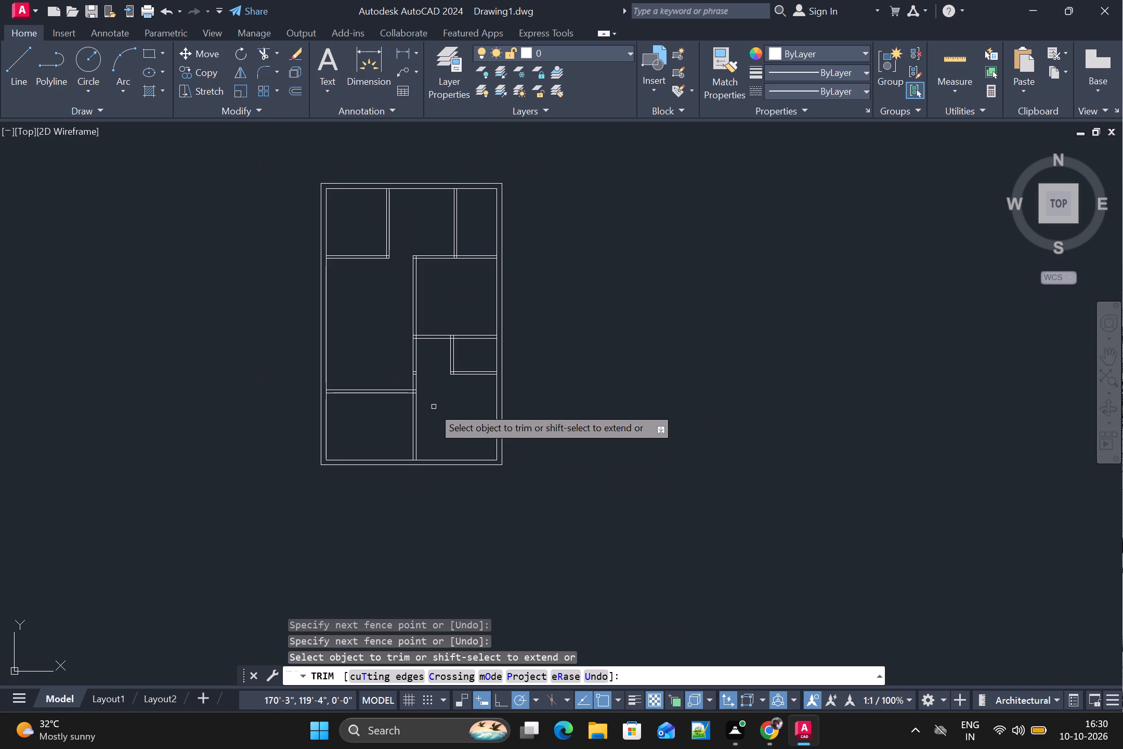
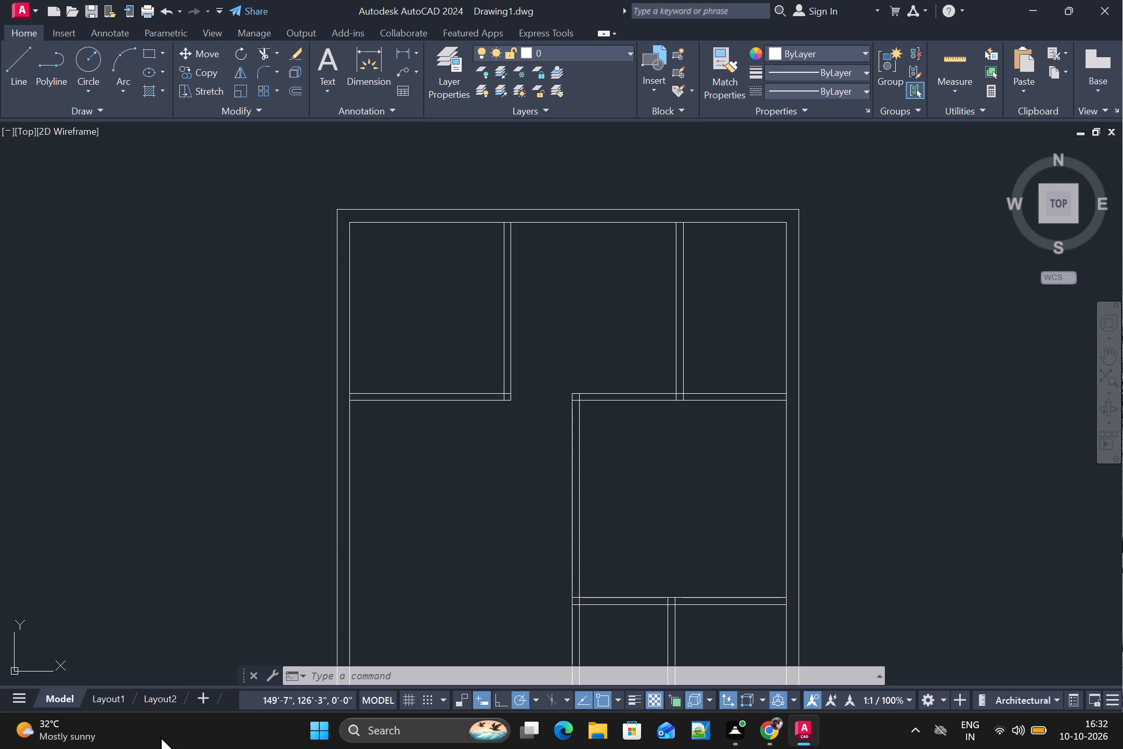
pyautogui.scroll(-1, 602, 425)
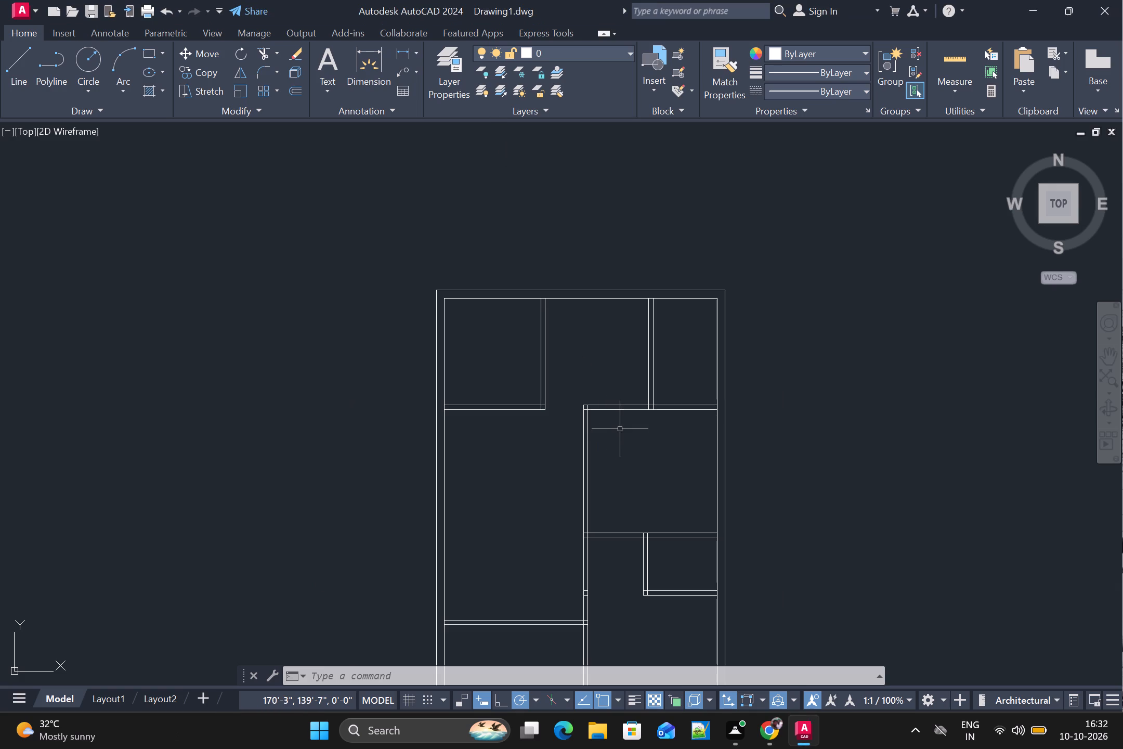
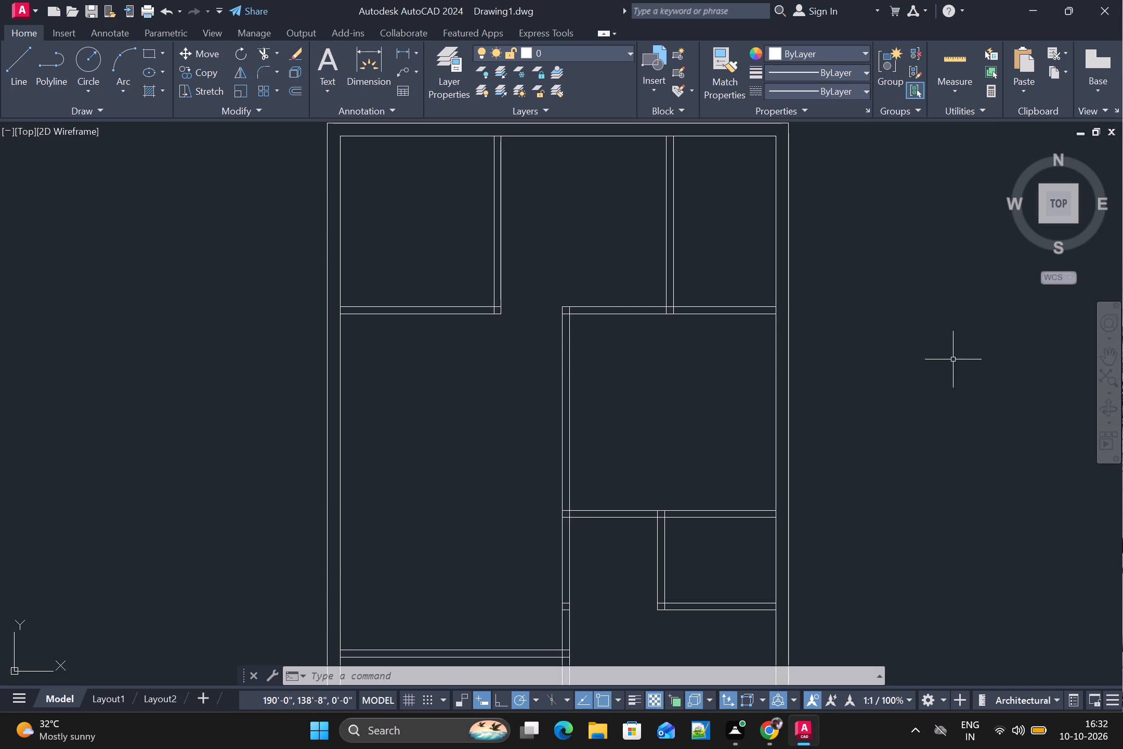
# Insert the recent Toilet and Dining Set blocks outside the floor plan, beyond its upper-right corner.
pyautogui.scroll(-1, 906, 299)
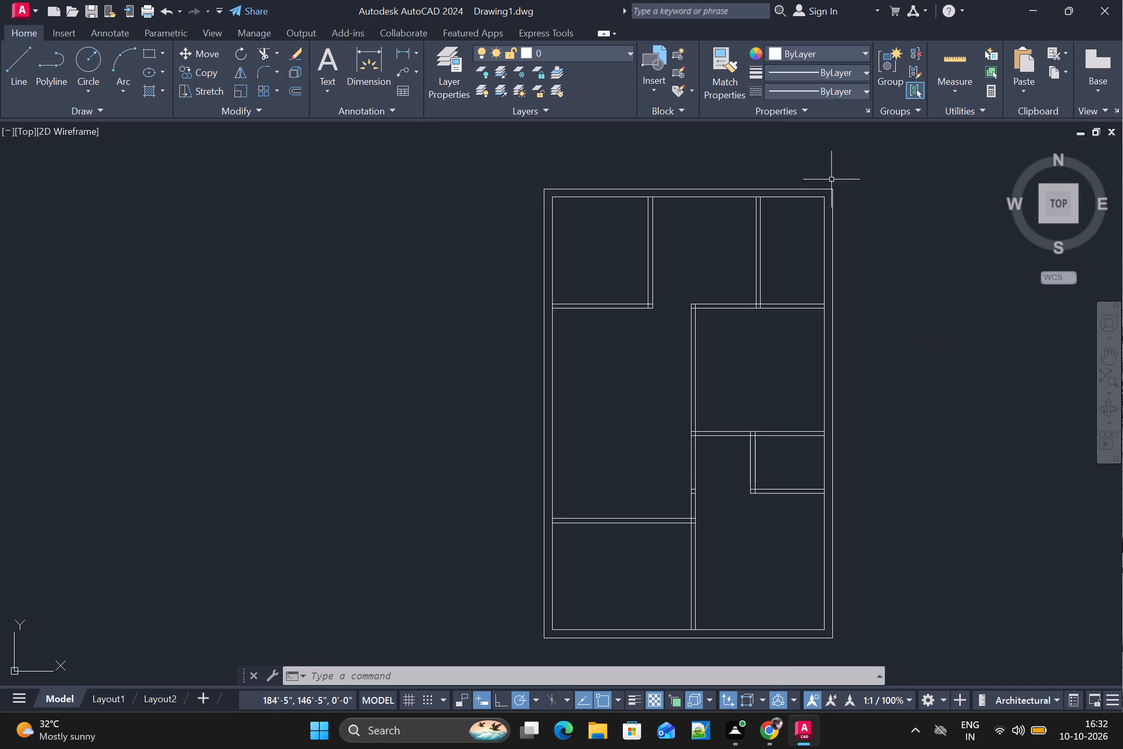
pyautogui.click(662, 79)
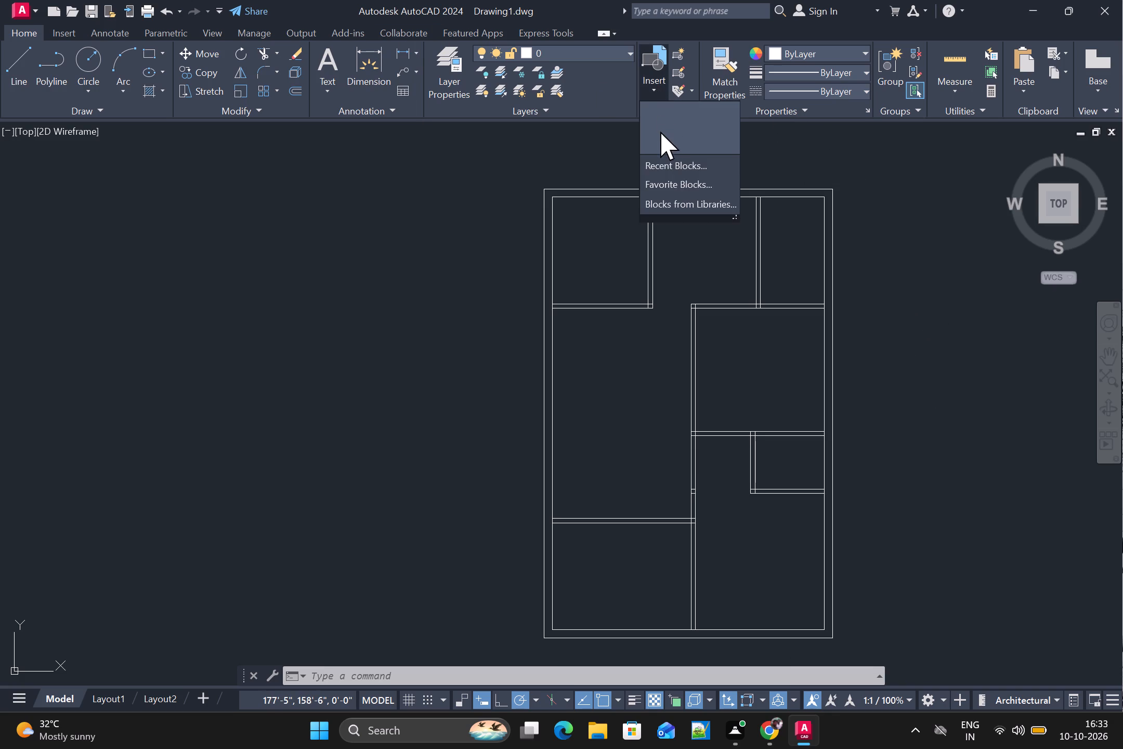
pyautogui.click(675, 165)
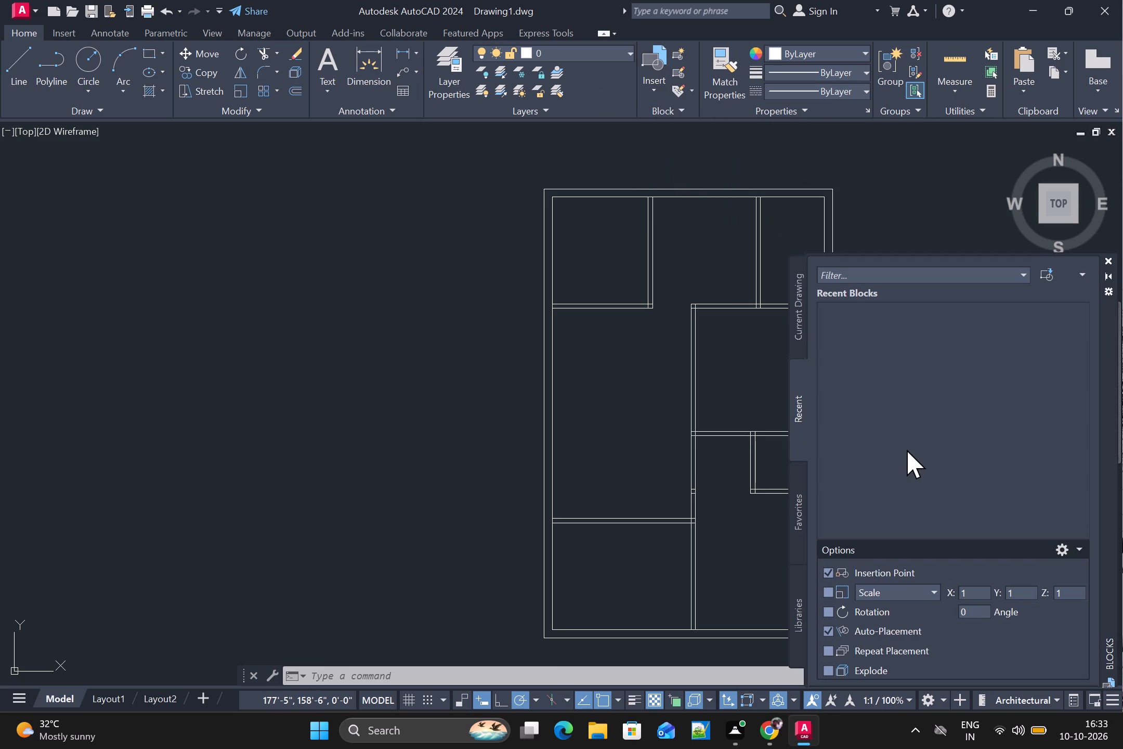
pyautogui.moveTo(855, 339); pyautogui.dragTo(875, 237)
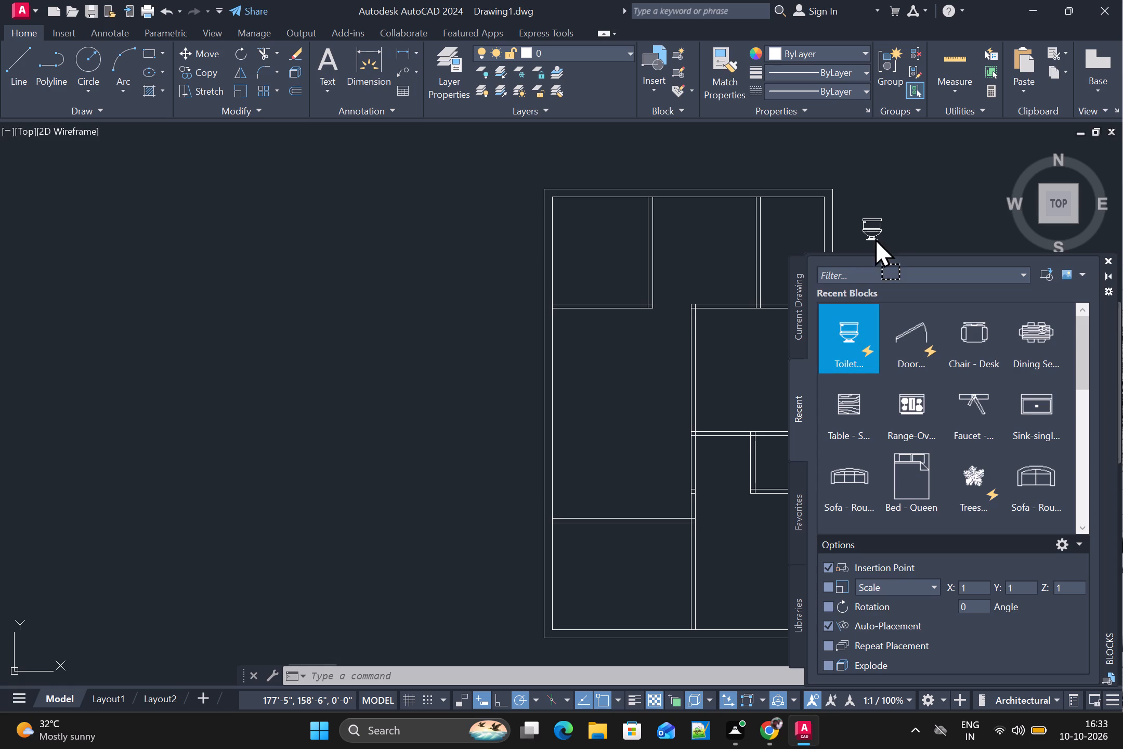
pyautogui.moveTo(875, 237); pyautogui.dragTo(883, 230)
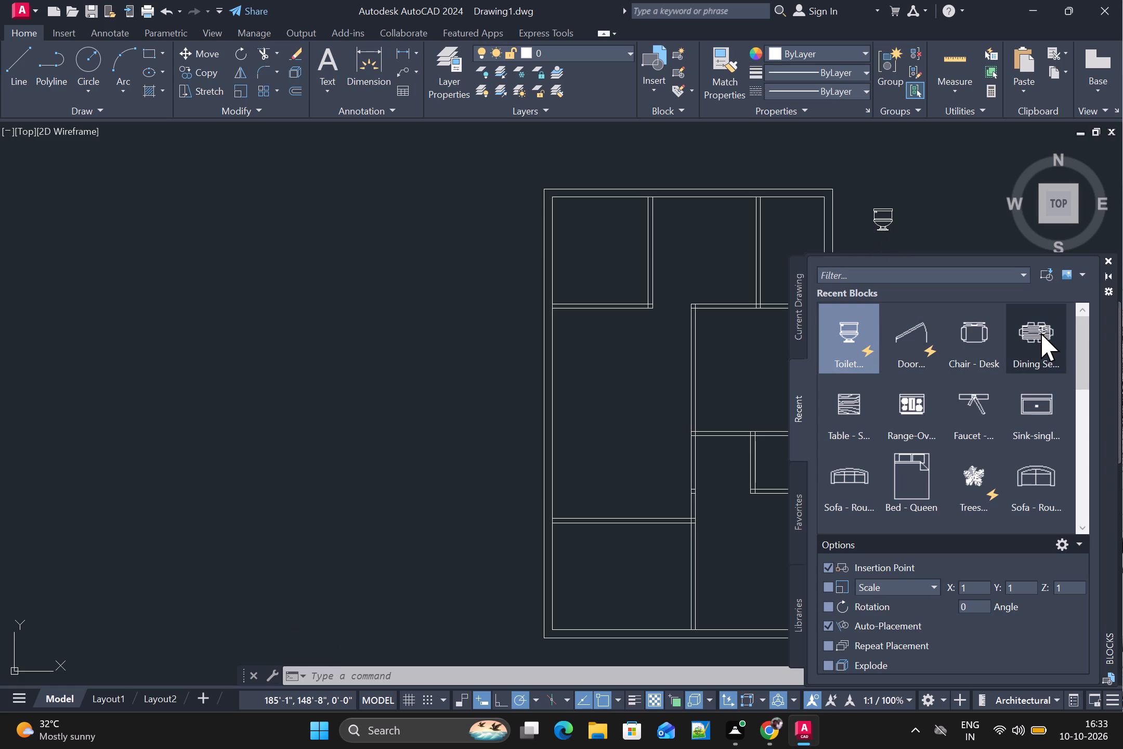
pyautogui.moveTo(1037, 333); pyautogui.dragTo(964, 221)
# Insert the recent Range-Oven, Chair - Desk, Bed - Queen, Faucet and Door blocks in the empty space left of the floor plan.
pyautogui.moveTo(913, 408); pyautogui.dragTo(486, 395)
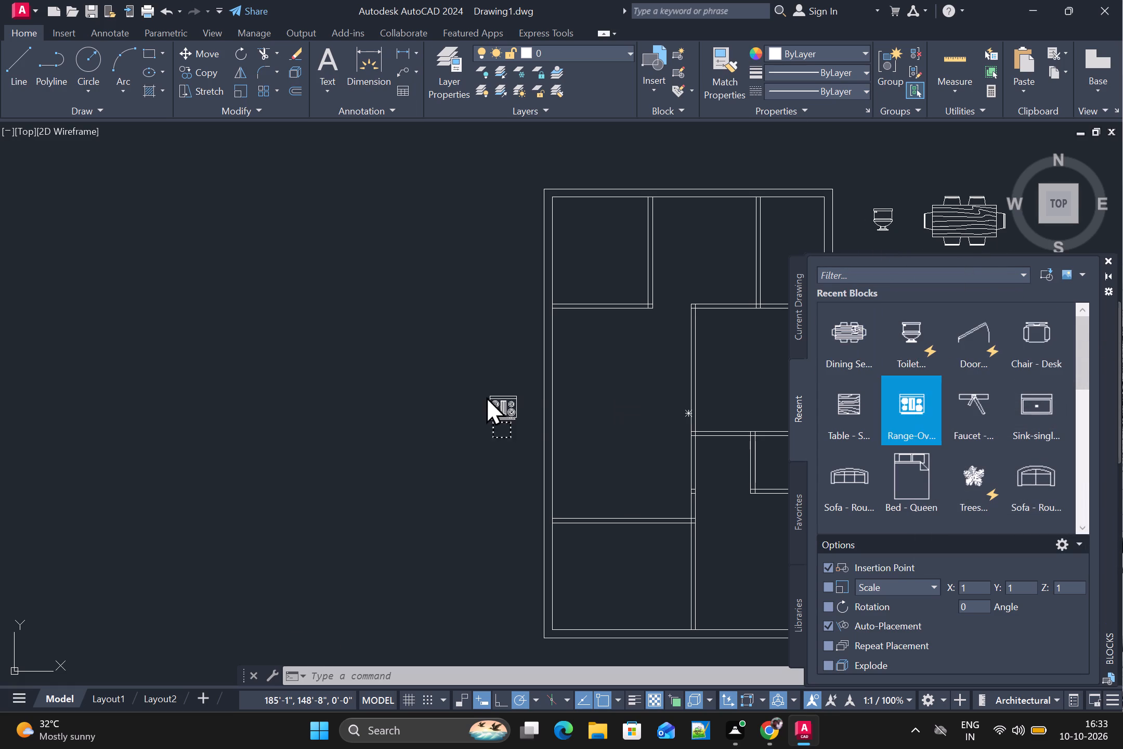
pyautogui.moveTo(486, 395); pyautogui.dragTo(447, 395)
pyautogui.moveTo(842, 402); pyautogui.dragTo(424, 480)
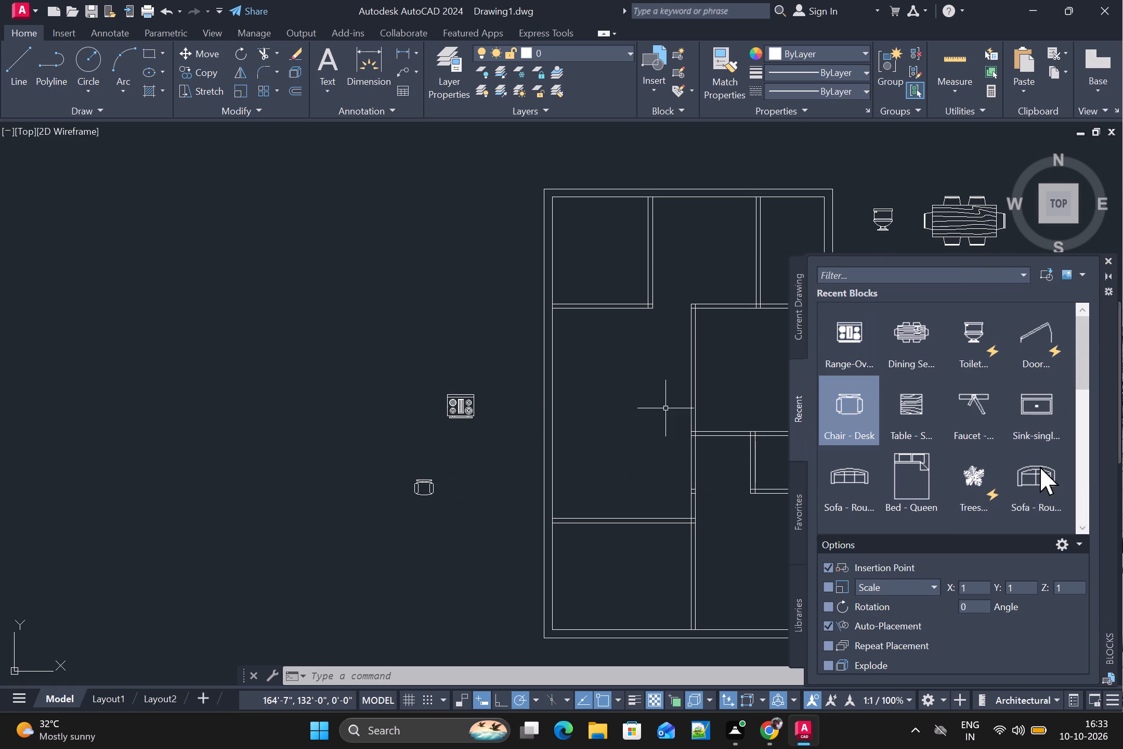
pyautogui.moveTo(918, 459); pyautogui.dragTo(580, 252)
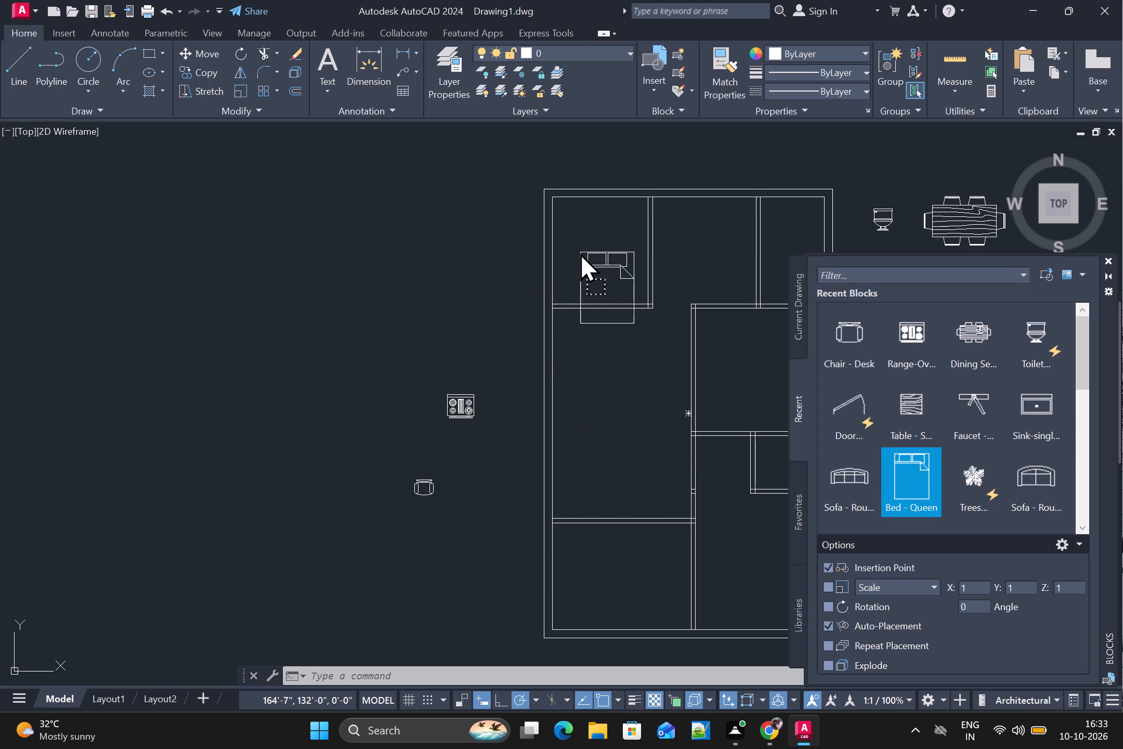
pyautogui.moveTo(580, 252); pyautogui.dragTo(461, 235)
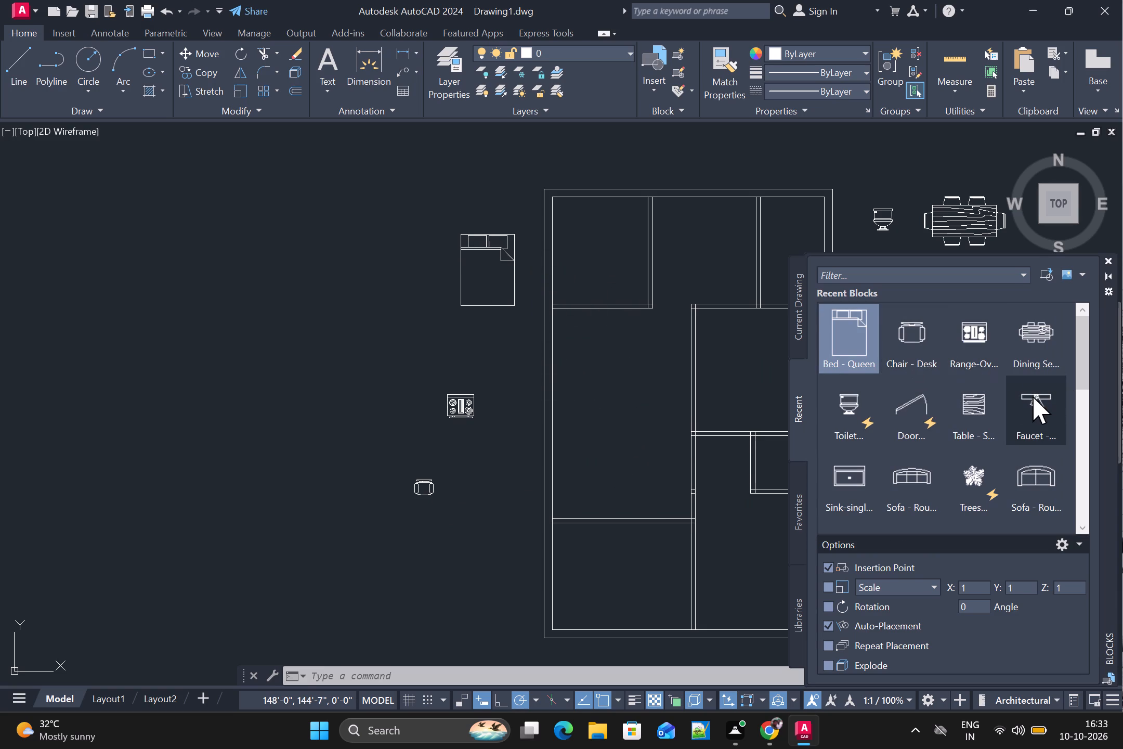
pyautogui.moveTo(1046, 398); pyautogui.dragTo(389, 387)
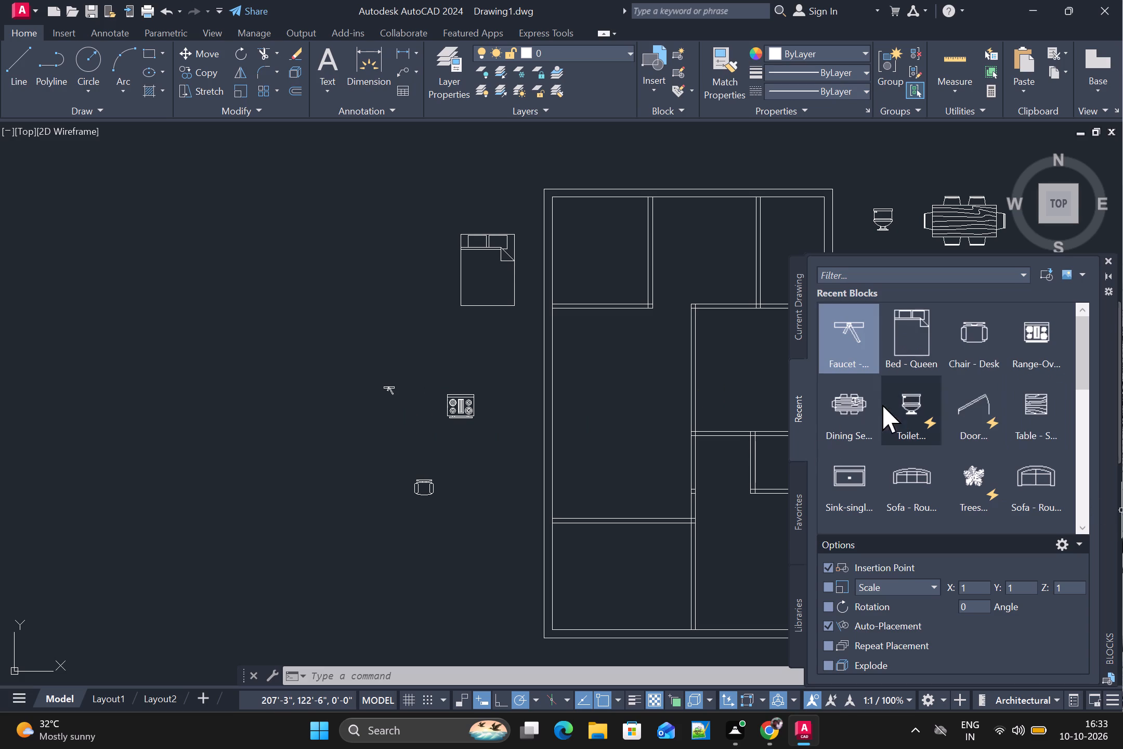
pyautogui.moveTo(984, 403); pyautogui.dragTo(356, 300)
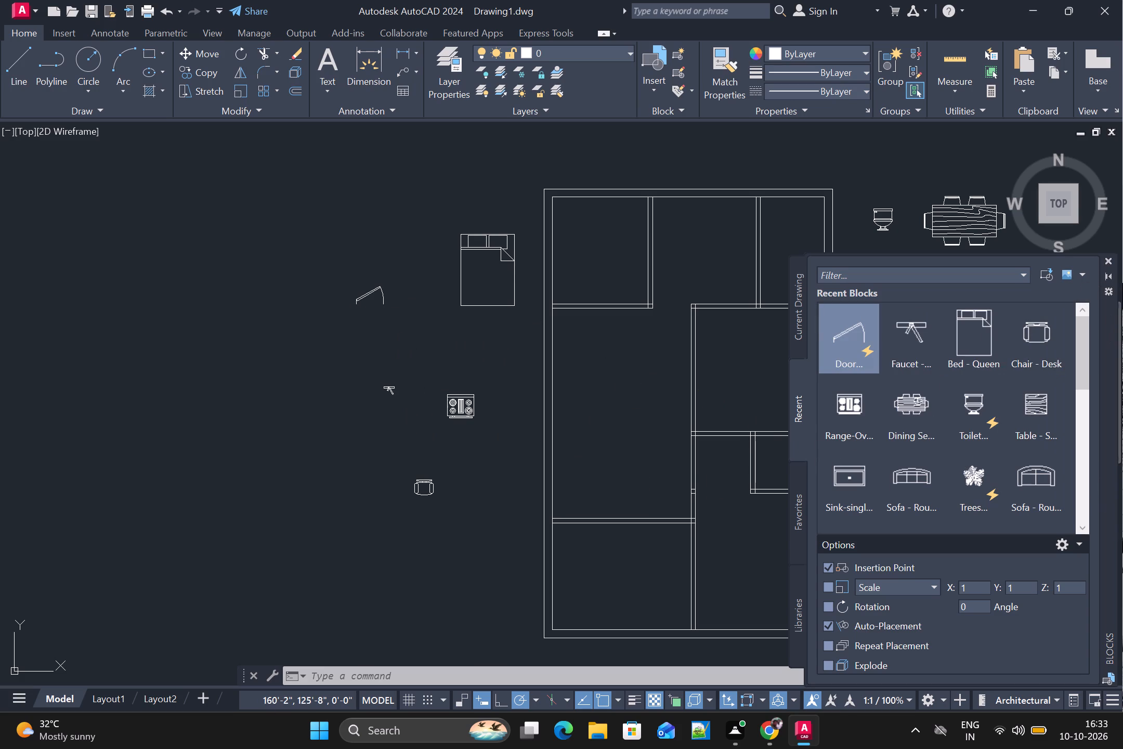
pyautogui.click(1108, 259)
# Move the queen bed into the middle room along the plan's right side, with its head against the upper partition.
pyautogui.scroll(1, 946, 347)
pyautogui.moveTo(915, 370); pyautogui.dragTo(987, 421, button='middle')
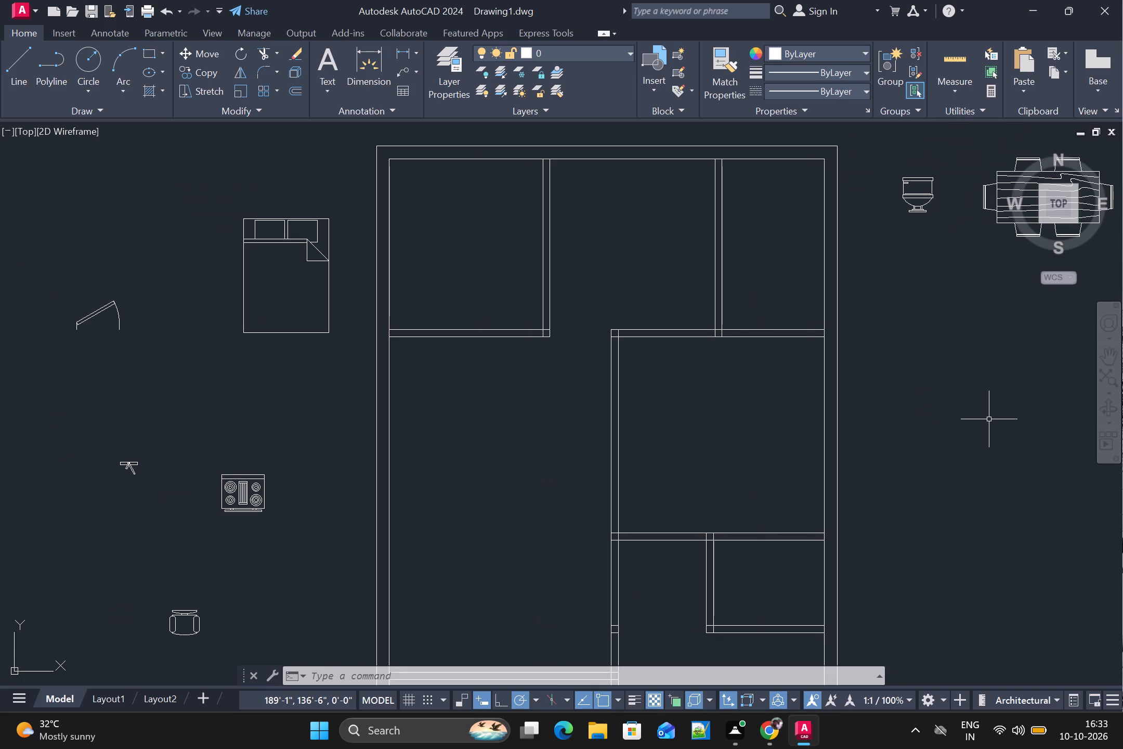
pyautogui.click(298, 221)
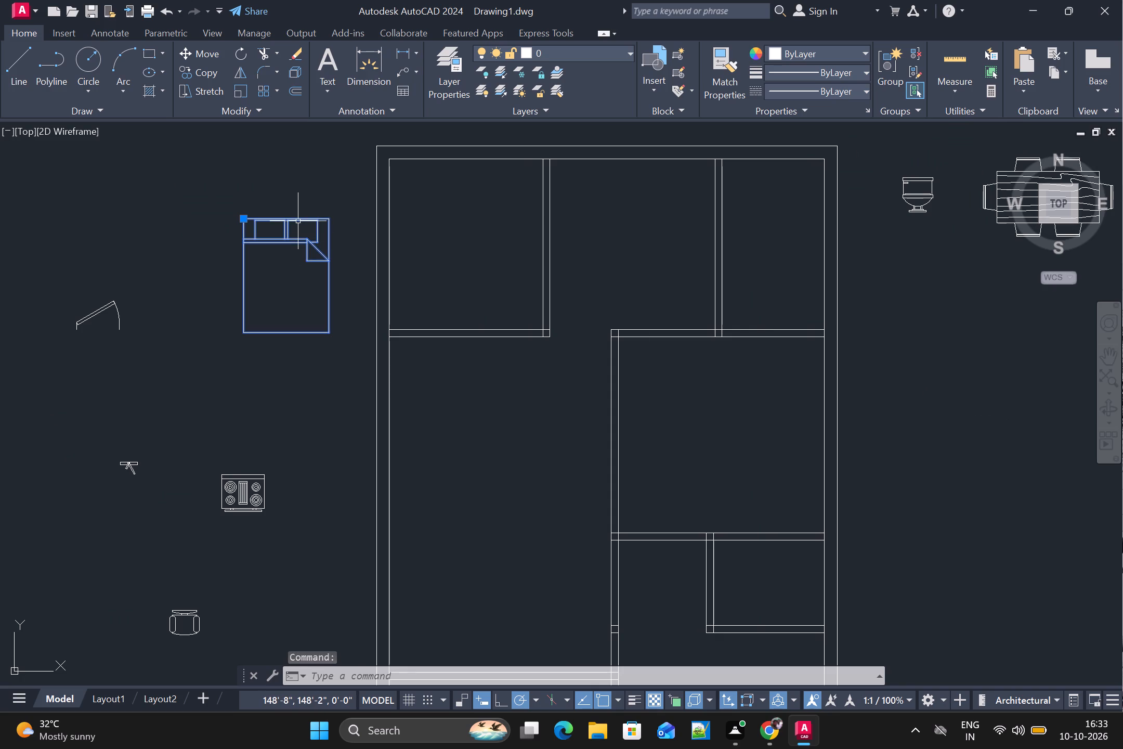
pyautogui.moveTo(287, 221); pyautogui.dragTo(734, 368)
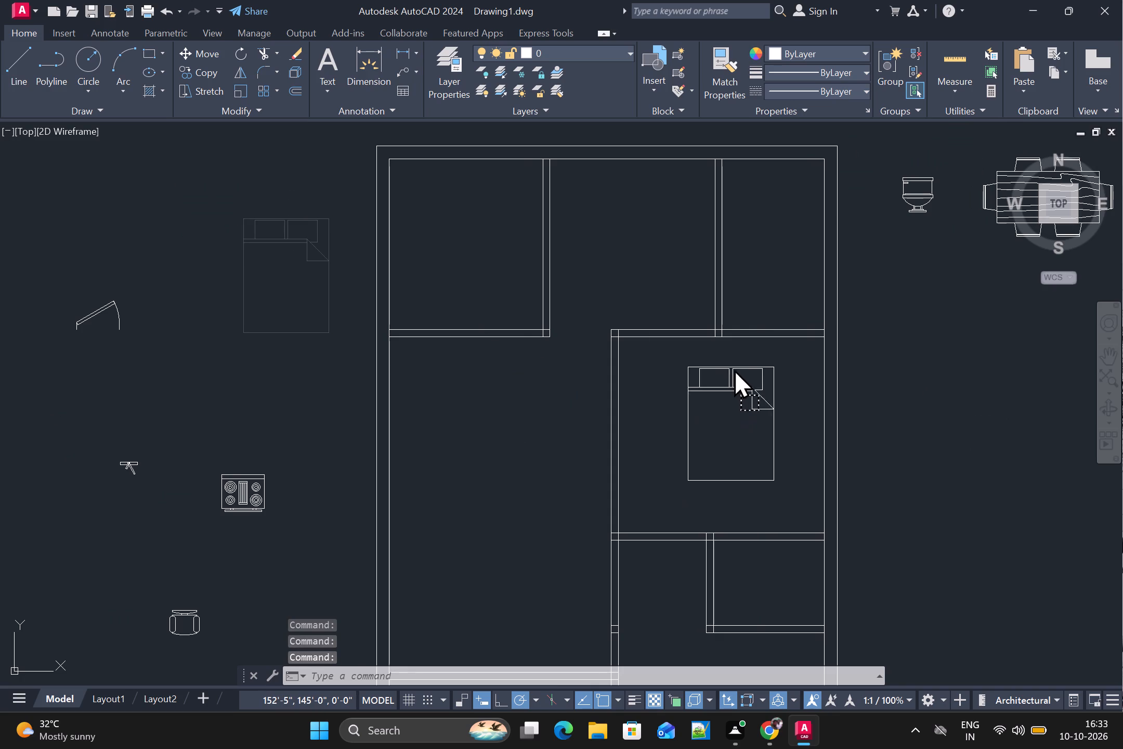
pyautogui.moveTo(734, 368); pyautogui.dragTo(739, 350)
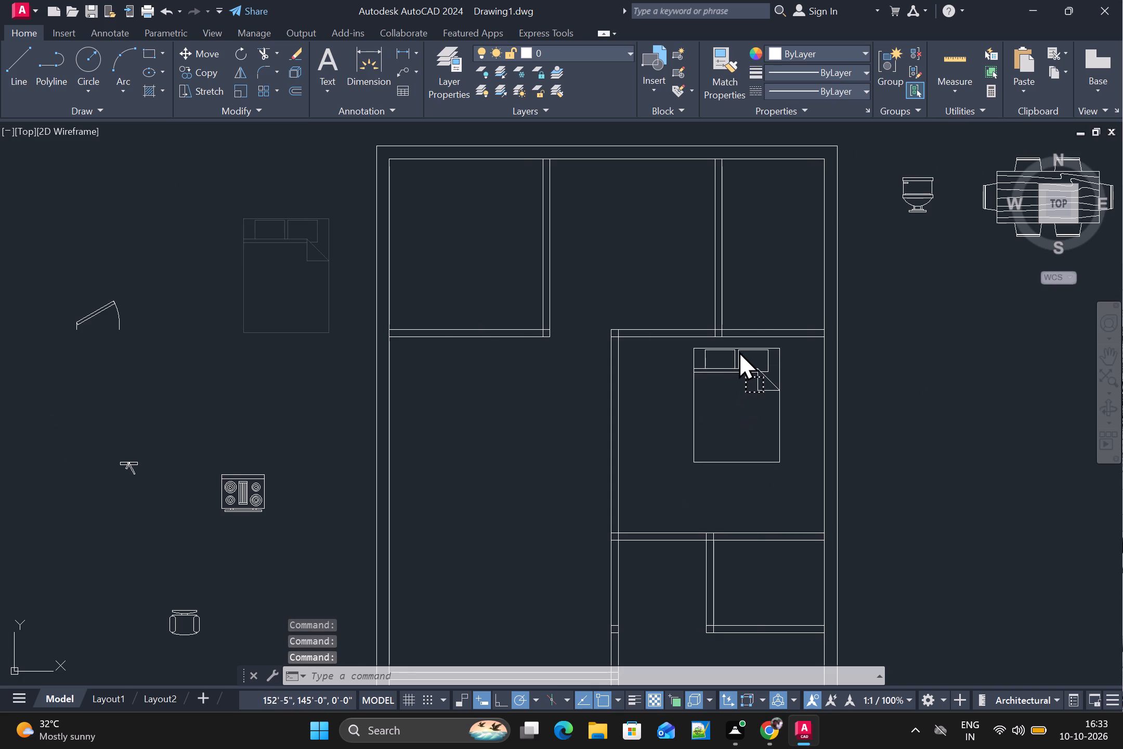
pyautogui.moveTo(739, 350); pyautogui.dragTo(738, 340)
# Move the dining set into the large left-hand room, below the upper-left room.
pyautogui.scroll(1, 657, 486)
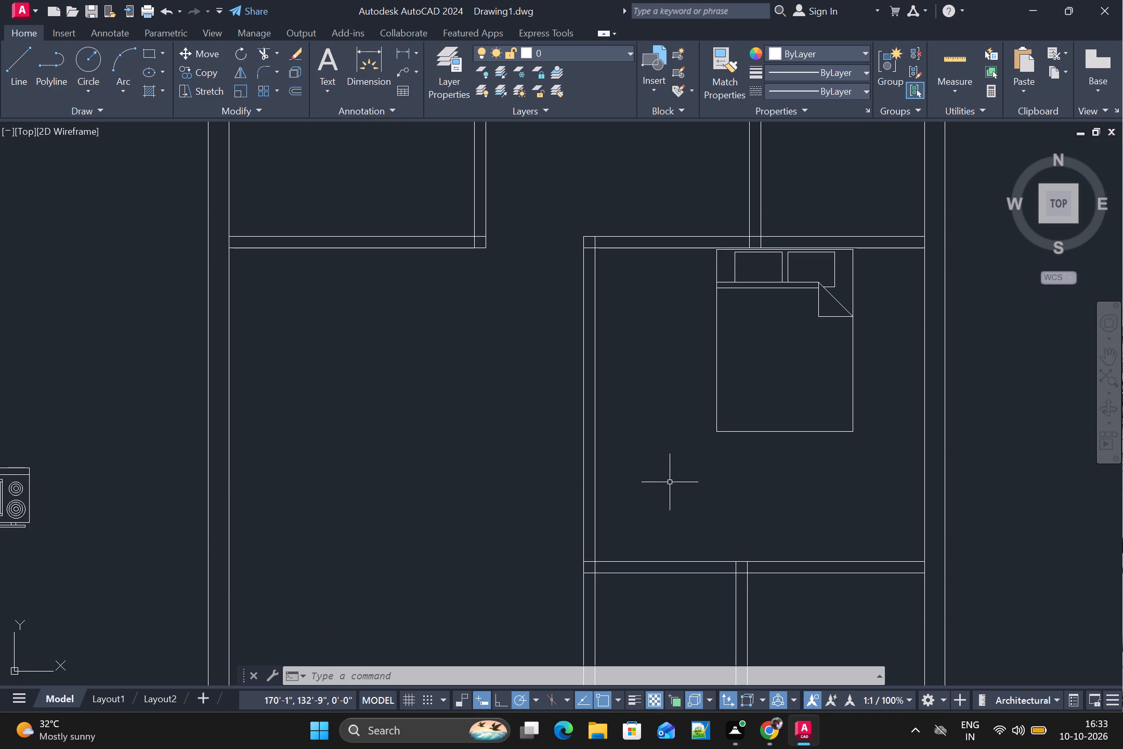
pyautogui.scroll(-1, 688, 338)
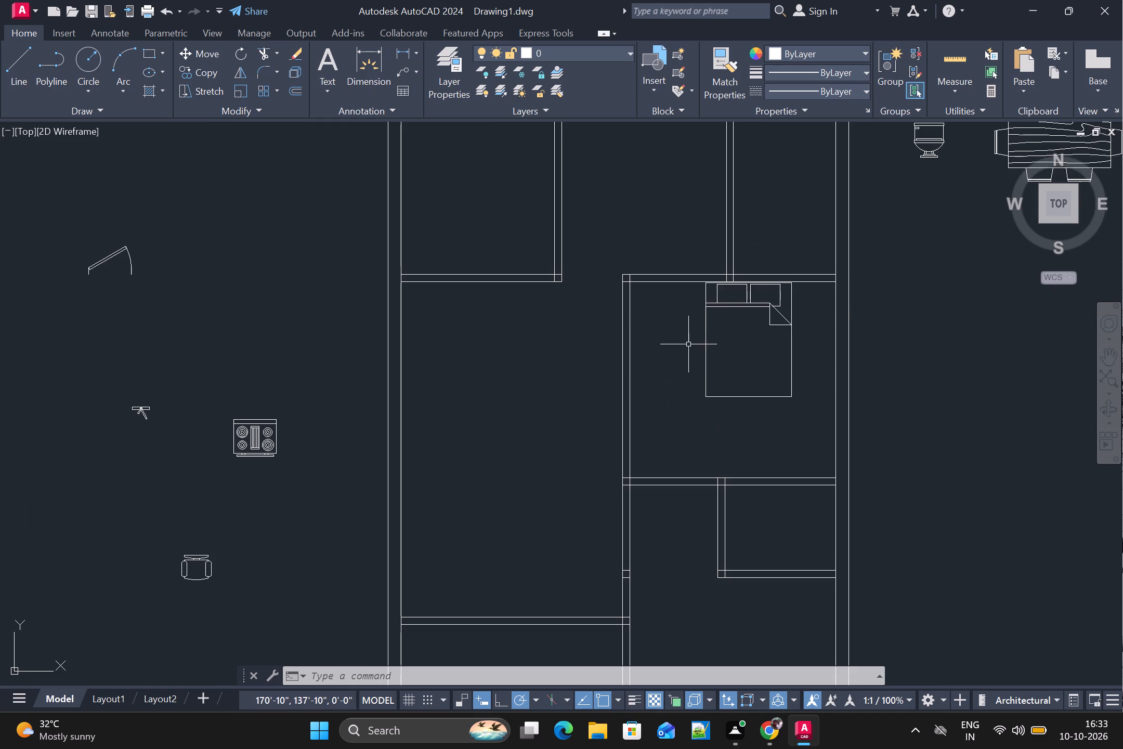
pyautogui.scroll(-1, 688, 344)
pyautogui.moveTo(688, 344); pyautogui.dragTo(673, 426, button='middle')
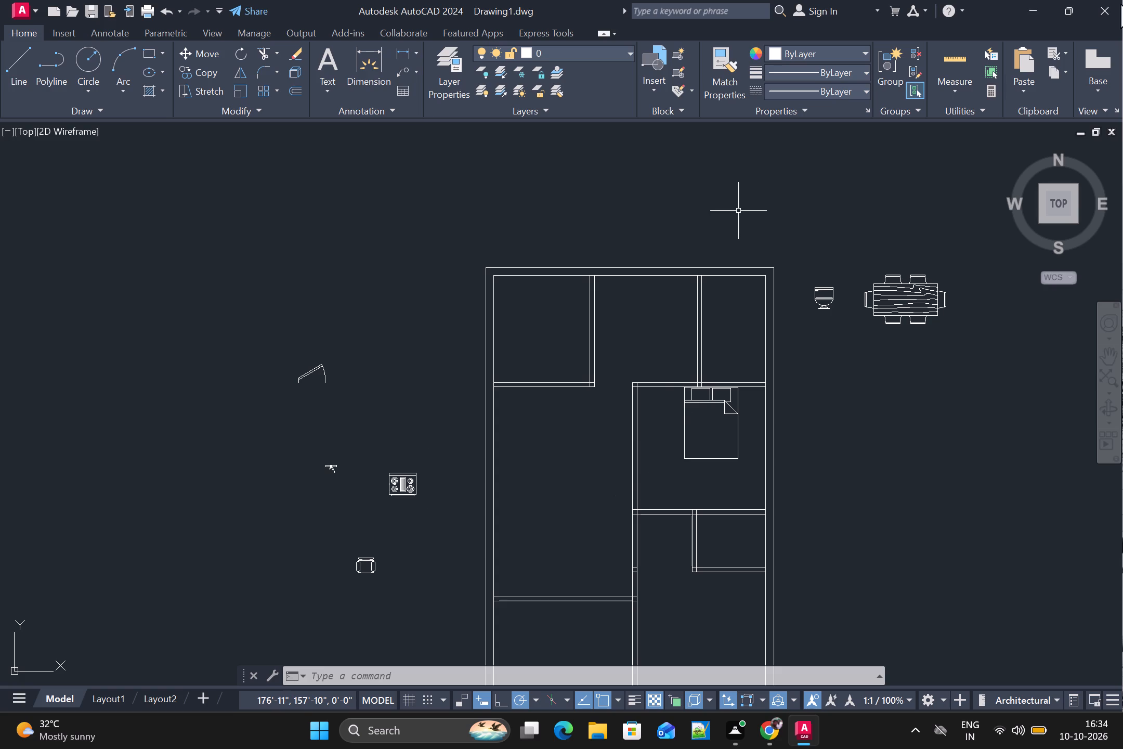
pyautogui.click(908, 280)
pyautogui.click(908, 292)
pyautogui.moveTo(908, 292); pyautogui.dragTo(763, 323)
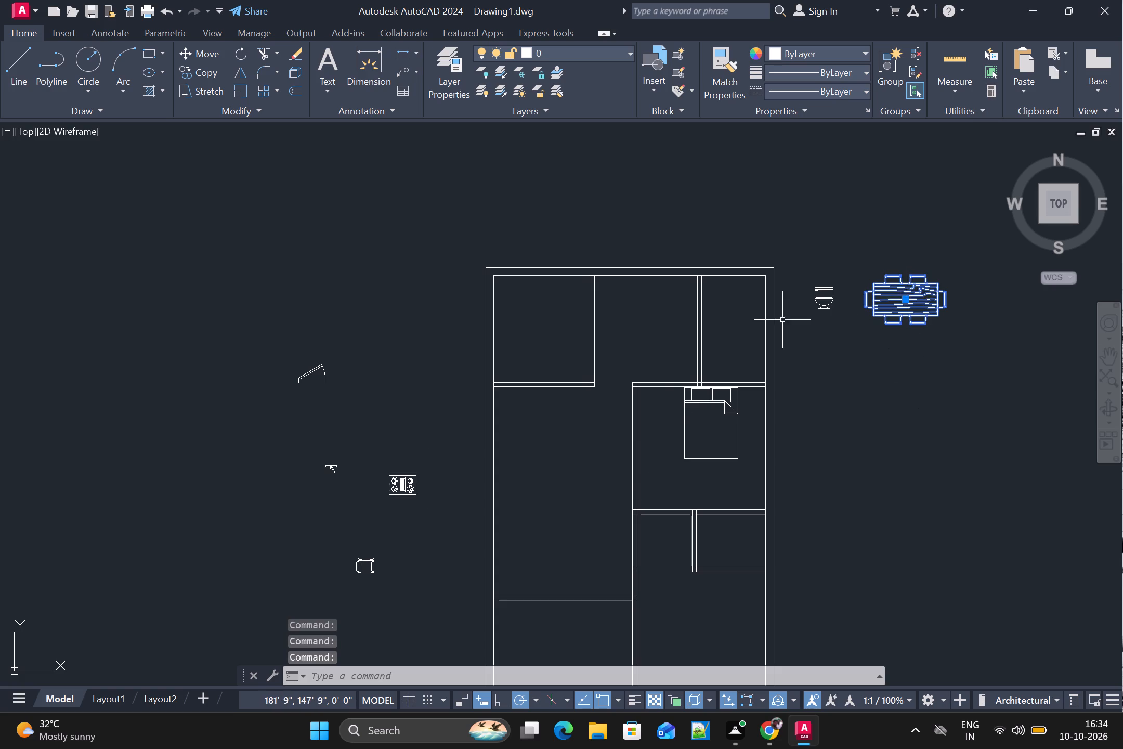
pyautogui.moveTo(763, 323); pyautogui.dragTo(550, 433)
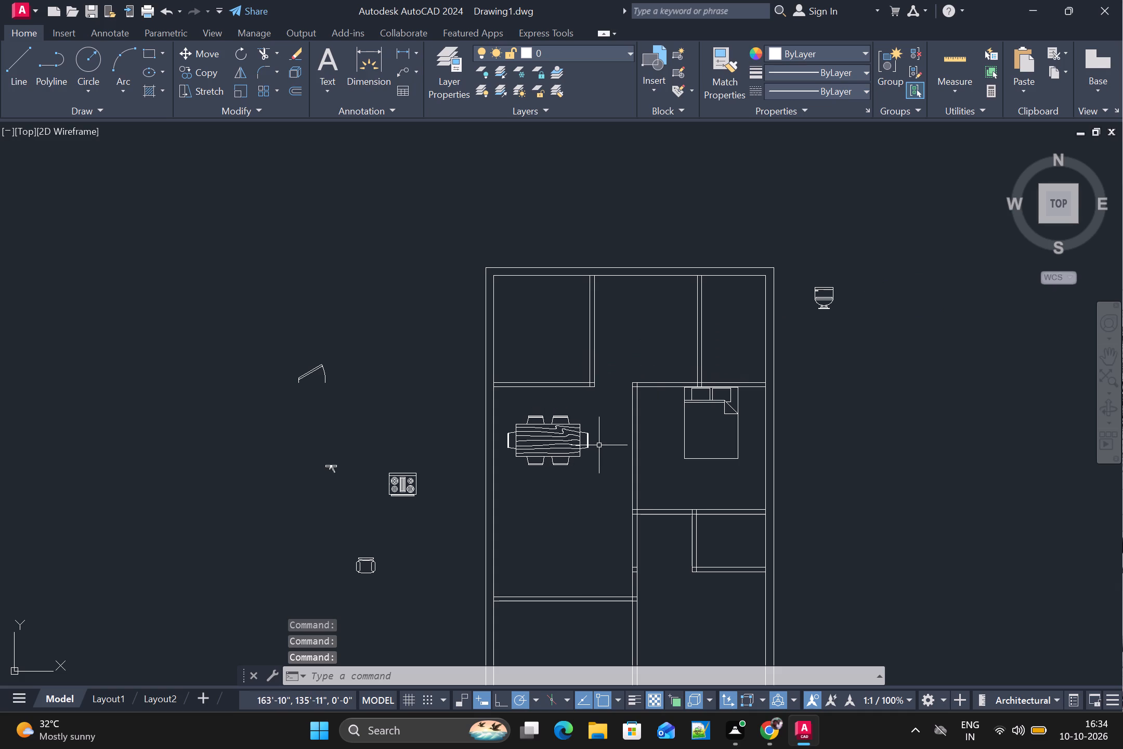
# Rotate the dining set a quarter turn clockwise about its right end so its length runs vertically.
pyautogui.write('RO')
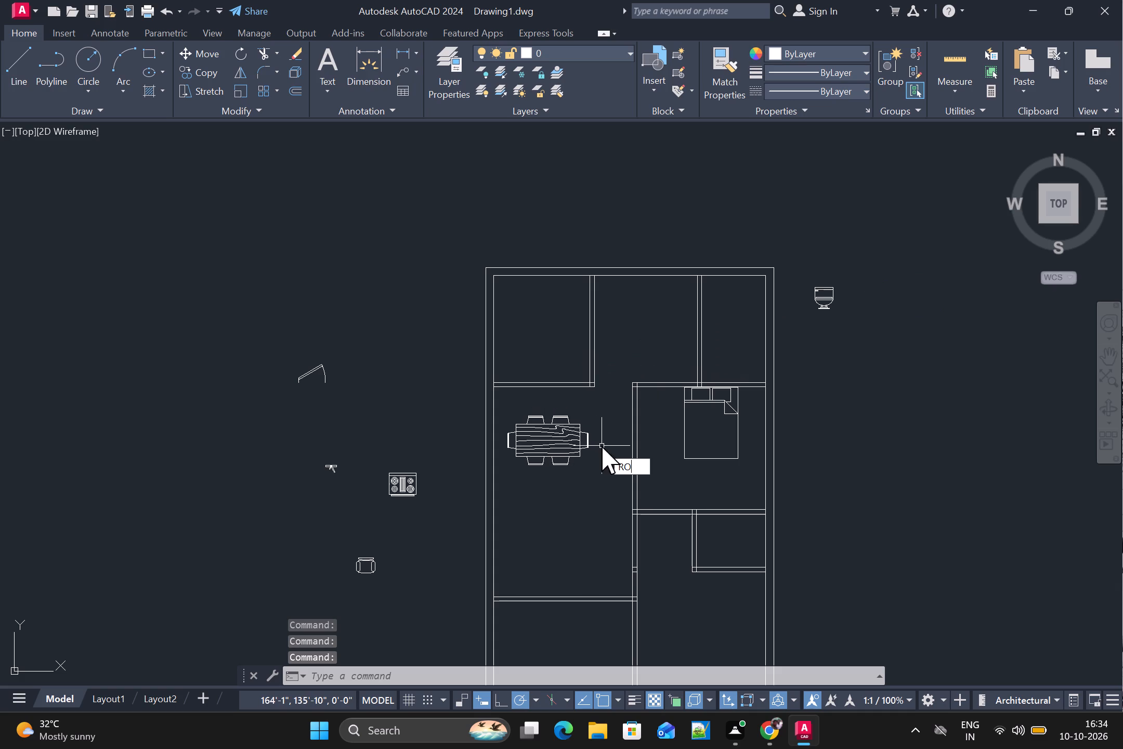
pyautogui.press('Return')
pyautogui.click(587, 436)
pyautogui.press('space')
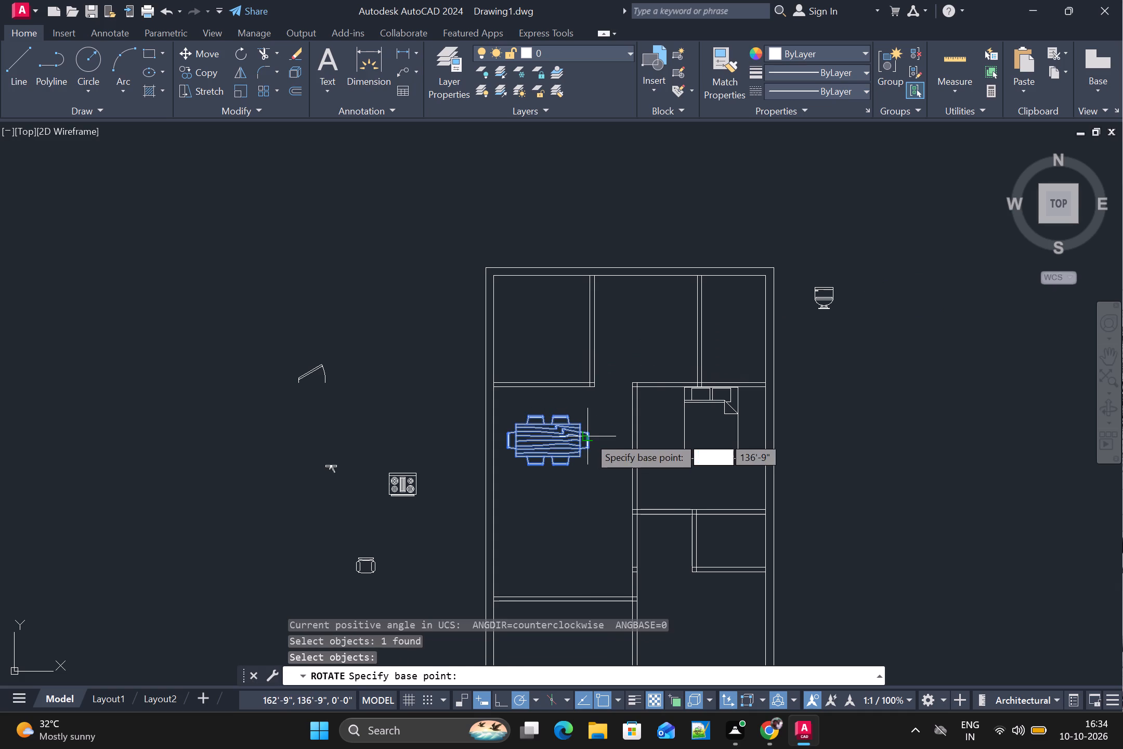
pyautogui.click(589, 436)
pyautogui.click(585, 499)
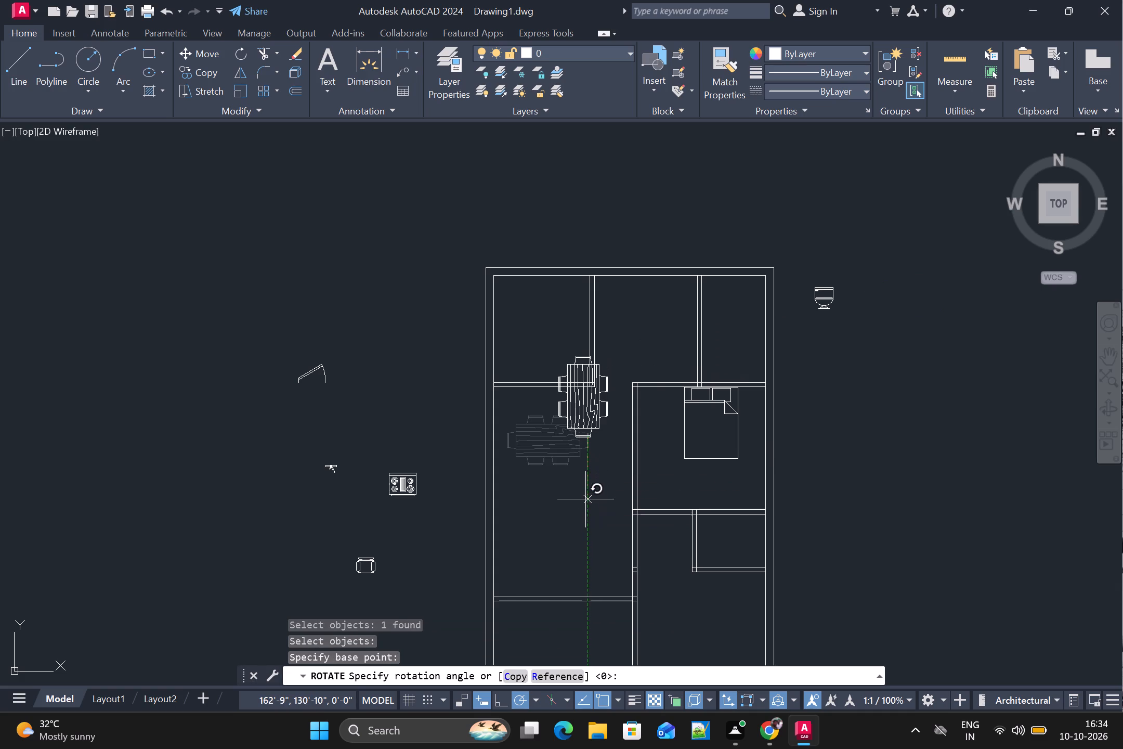
# Move the rotated dining set back into the large left-hand room, close to the left outer wall.
pyautogui.click(582, 404)
pyautogui.moveTo(582, 404); pyautogui.dragTo(555, 434)
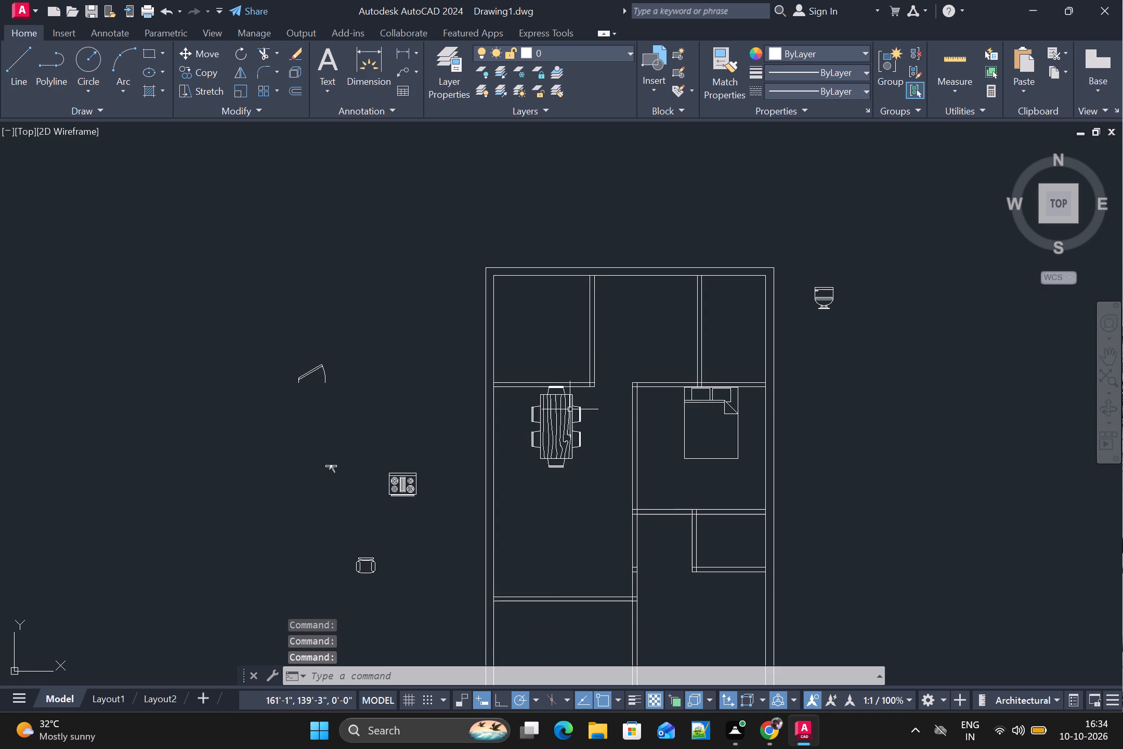
pyautogui.moveTo(555, 422); pyautogui.dragTo(523, 443)
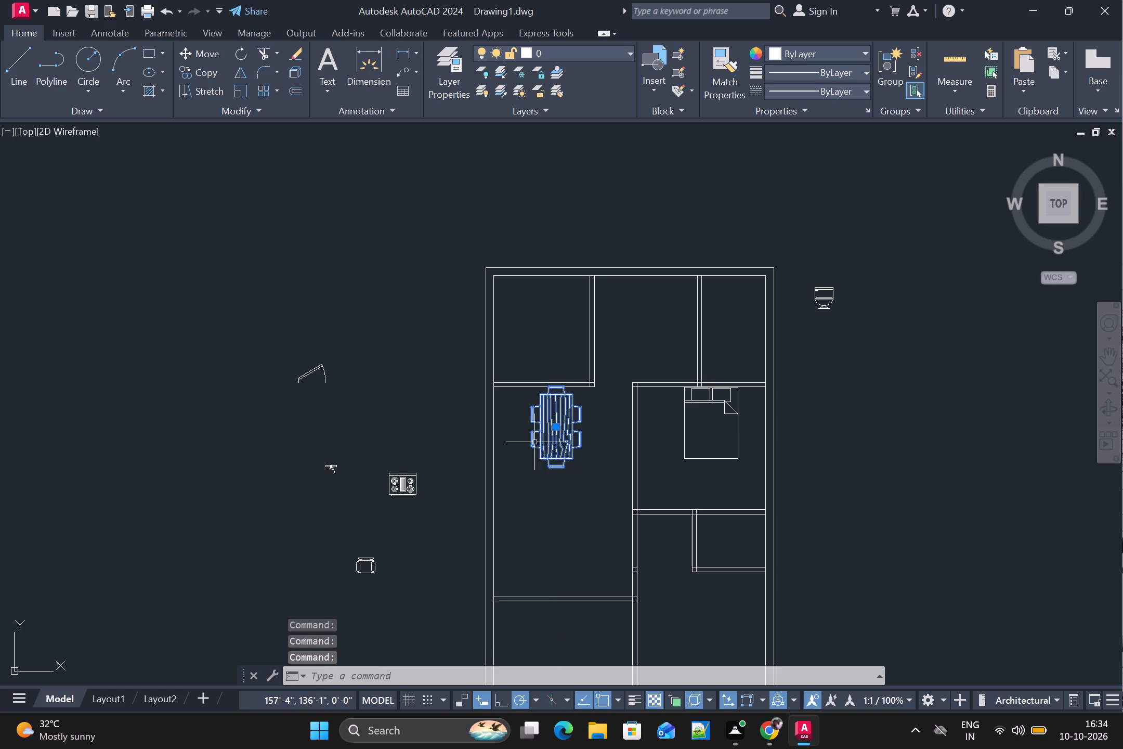
pyautogui.moveTo(555, 429); pyautogui.dragTo(528, 437)
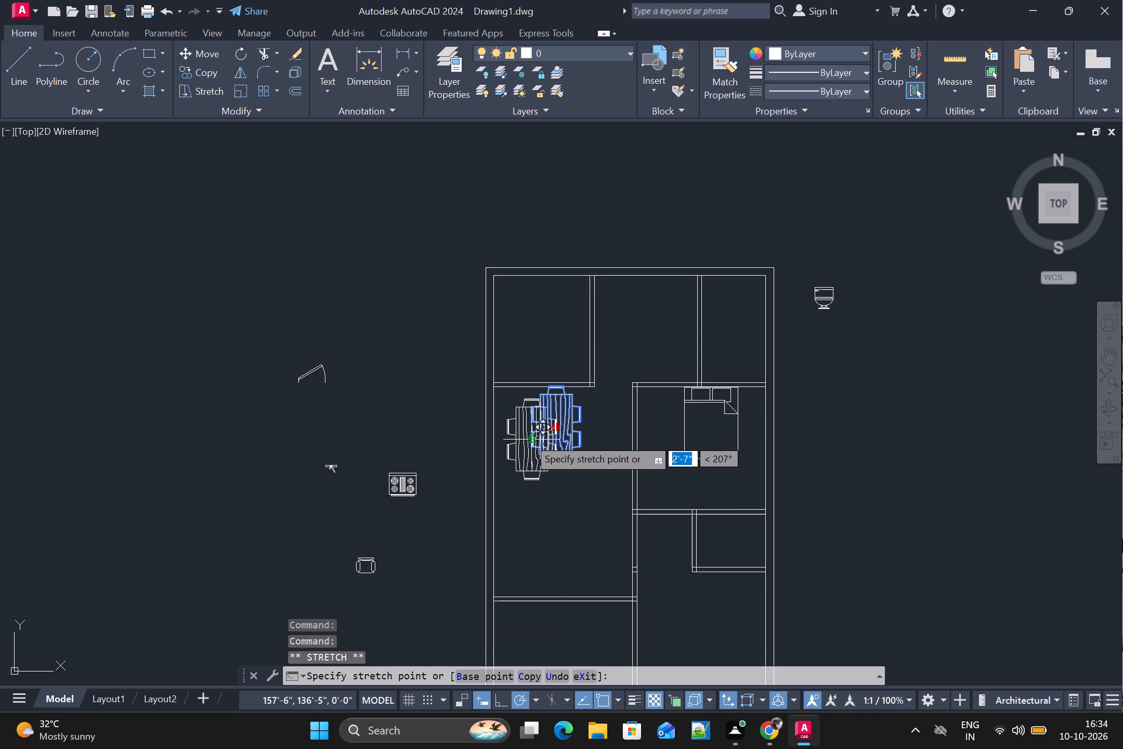
pyautogui.click(528, 438)
pyautogui.click(597, 494)
pyautogui.press('Escape')
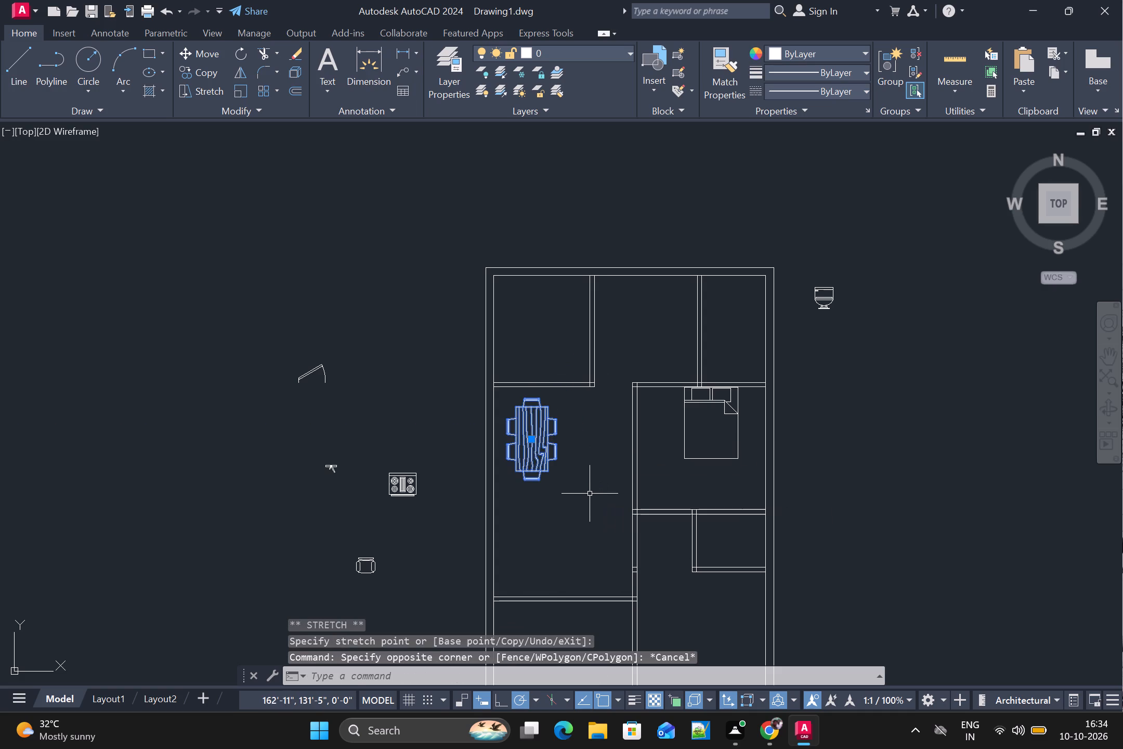
pyautogui.press('Escape')
# Scale the dining set down freehand from a base point at its lower end.
pyautogui.moveTo(586, 493); pyautogui.dragTo(599, 376, button='middle')
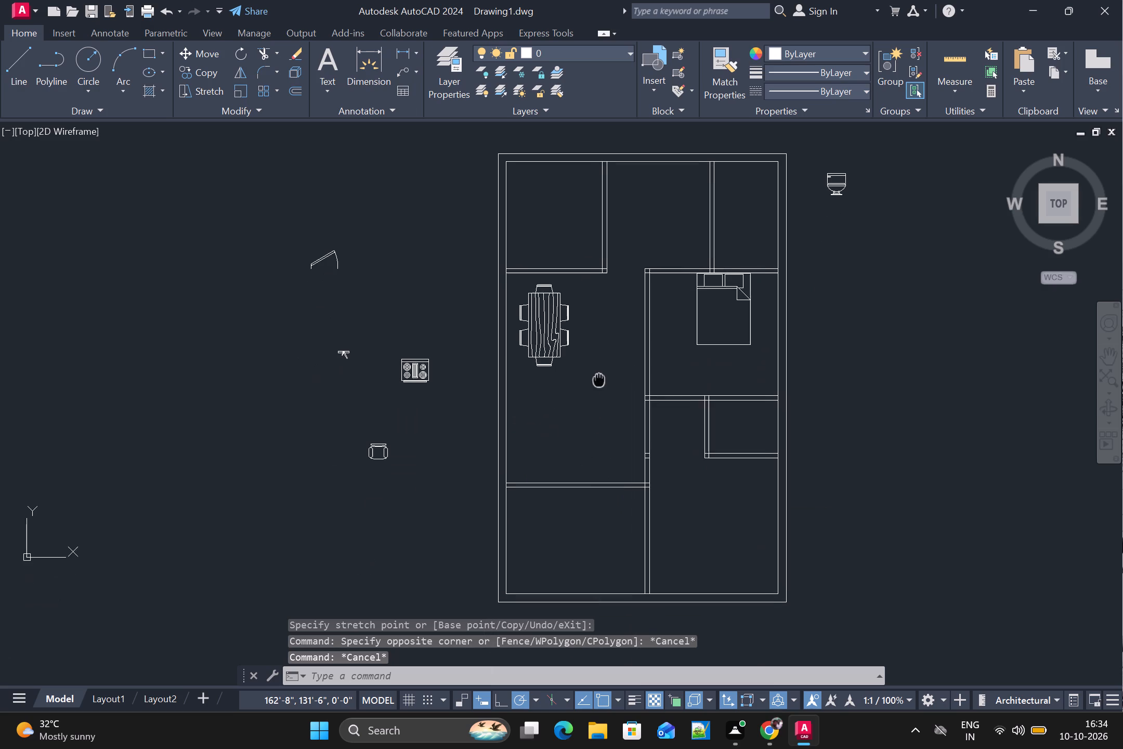
pyautogui.moveTo(599, 376); pyautogui.dragTo(599, 376, button='middle')
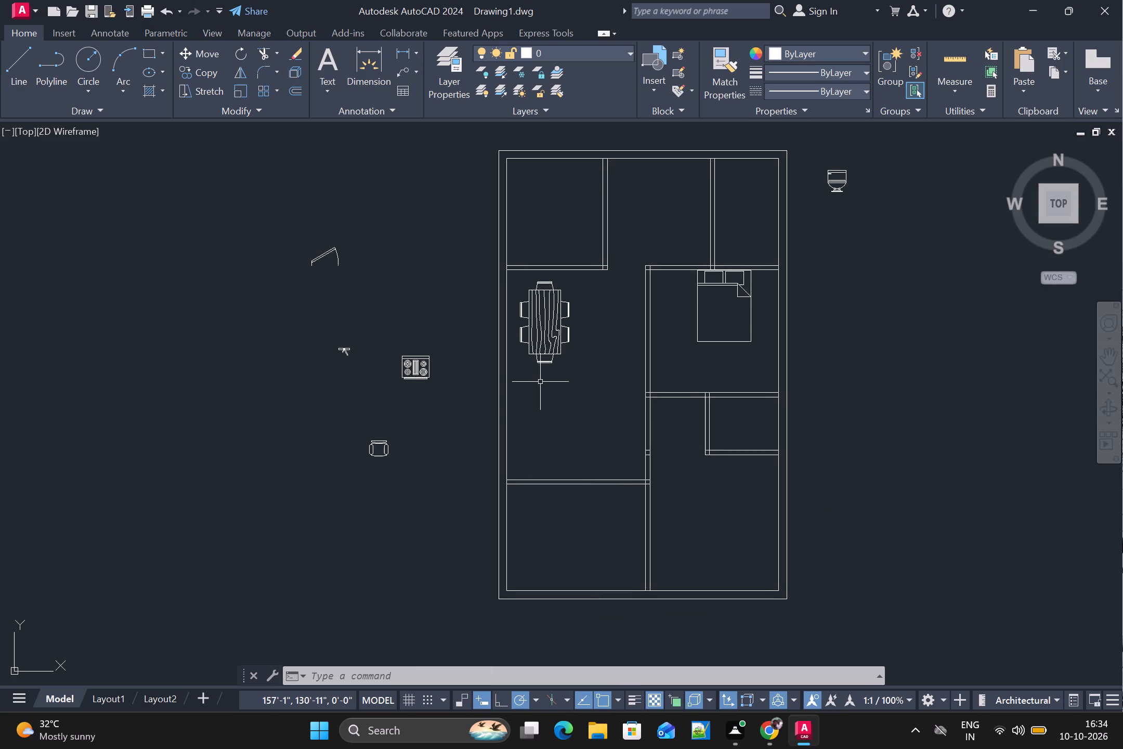
pyautogui.write('SC')
pyautogui.hotkey('shift', 'Return')
pyautogui.click(555, 350)
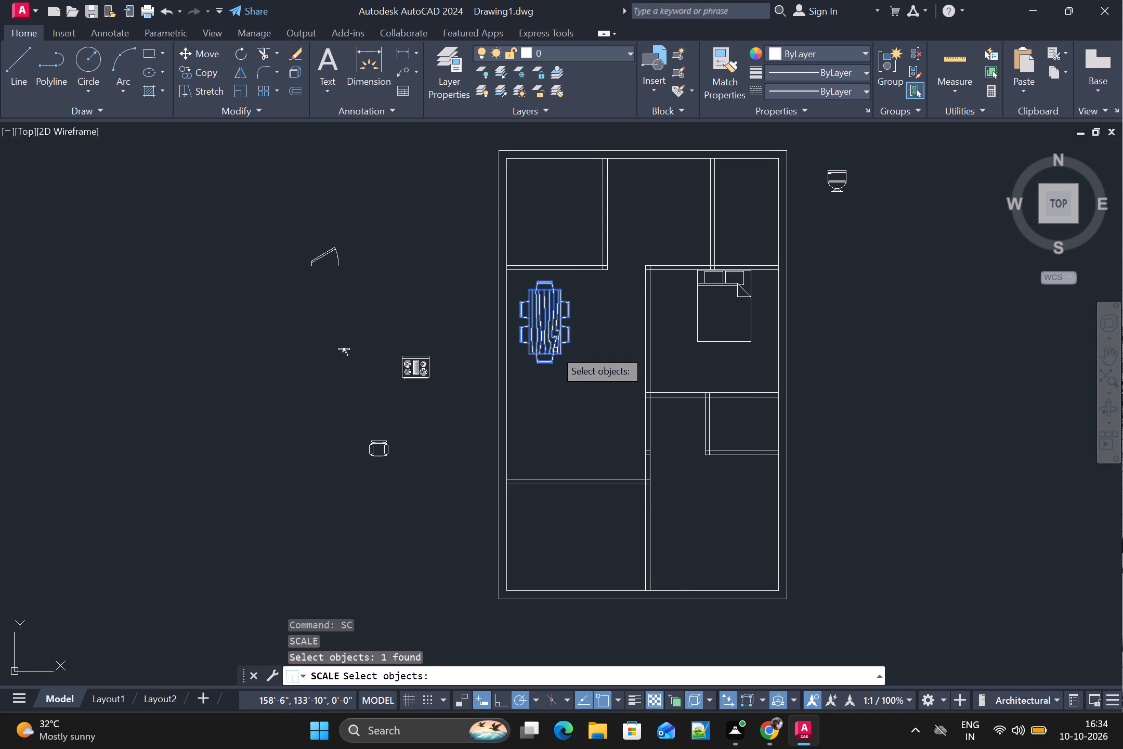
pyautogui.press('Return')
pyautogui.click(544, 356)
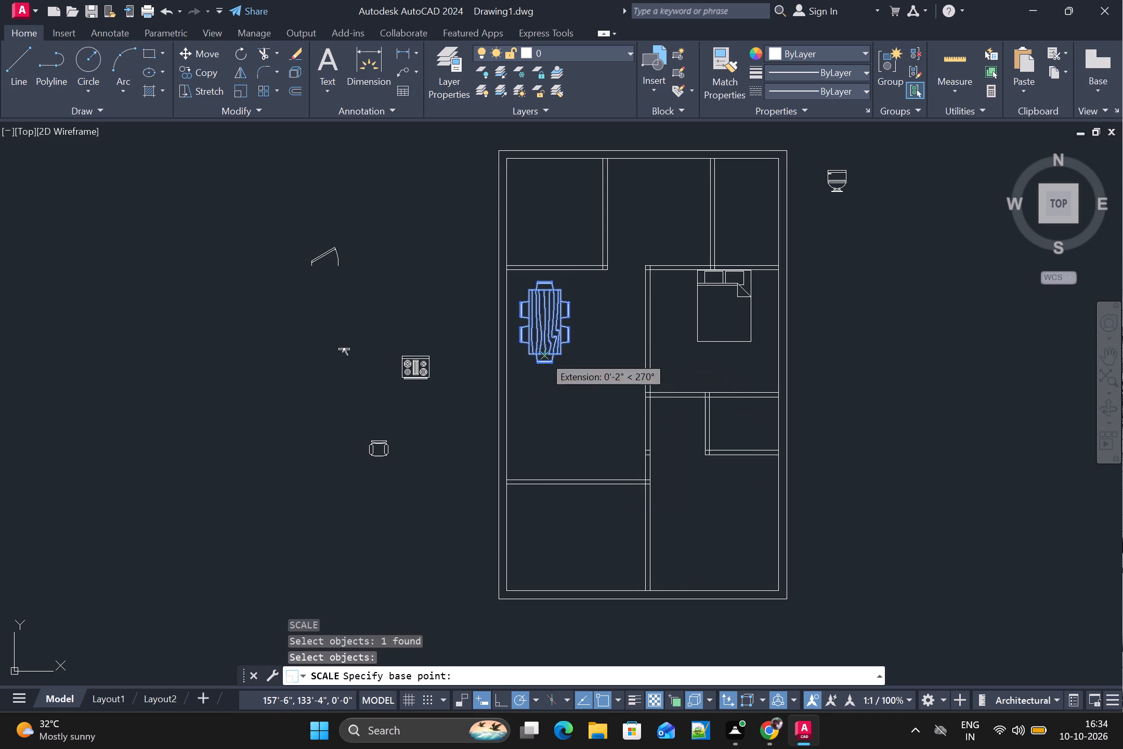
pyautogui.click(546, 325)
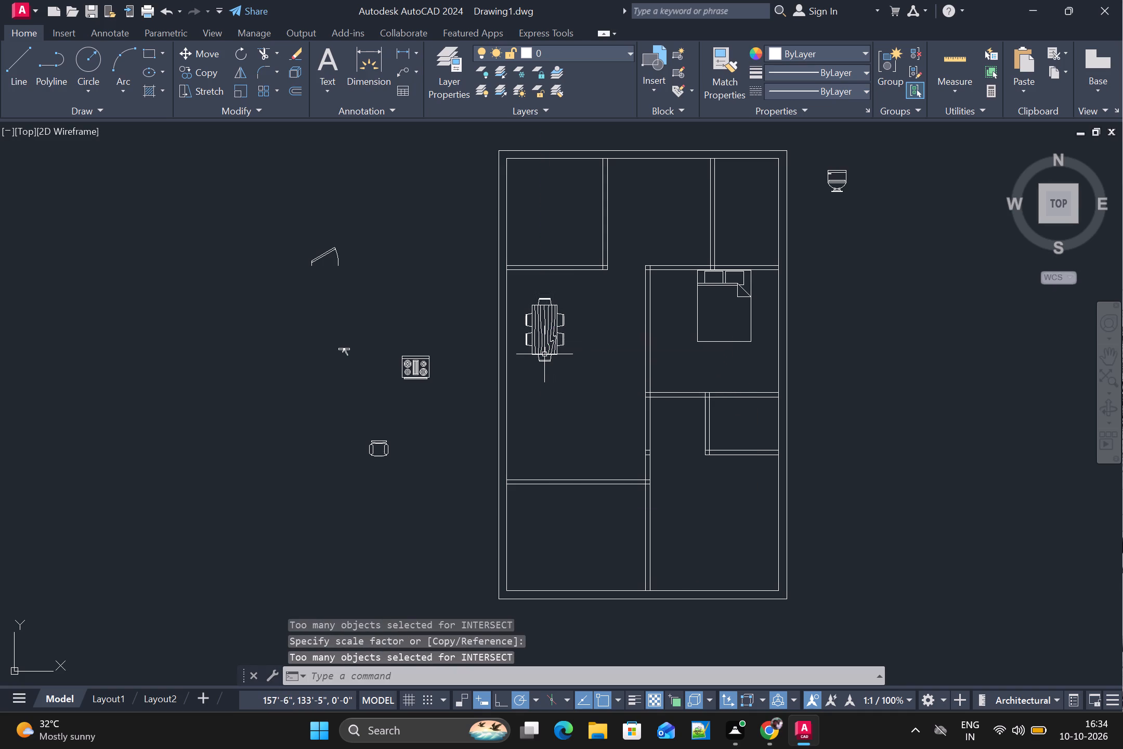
# Reposition the reduced dining set near the left outer wall, just below the upper-left room's partition.
pyautogui.moveTo(544, 354); pyautogui.dragTo(542, 346)
pyautogui.moveTo(542, 346); pyautogui.dragTo(539, 321)
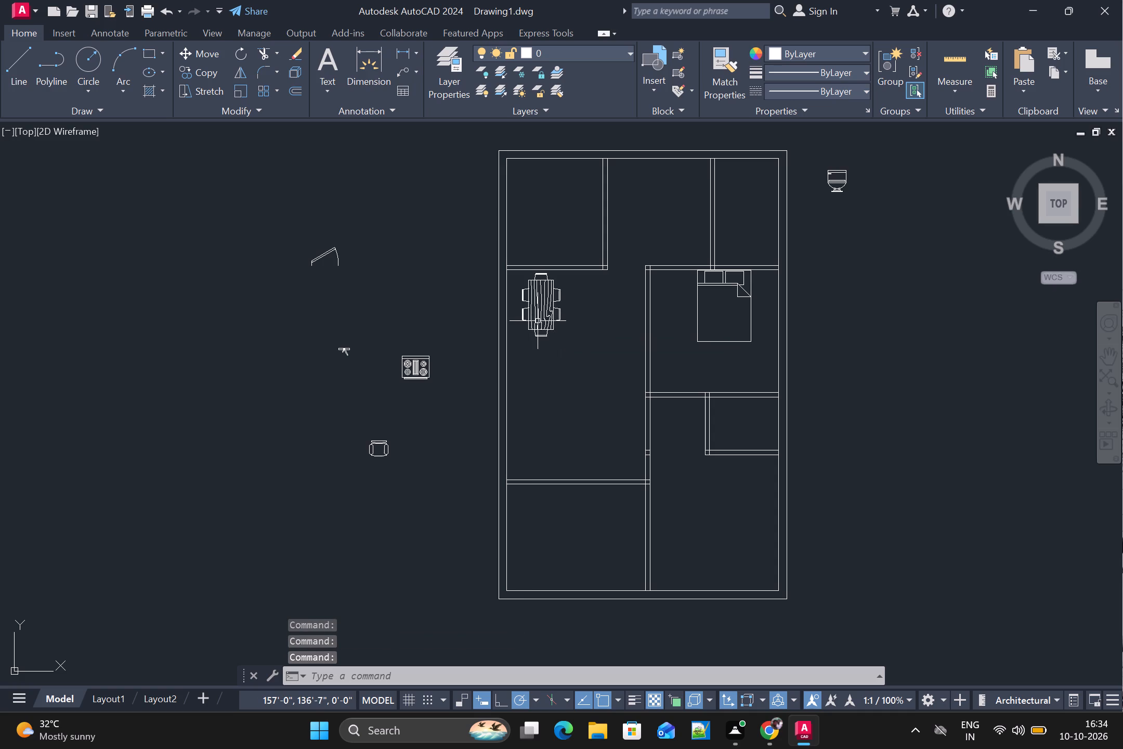
pyautogui.moveTo(538, 320); pyautogui.dragTo(536, 344)
pyautogui.moveTo(539, 322); pyautogui.dragTo(538, 333)
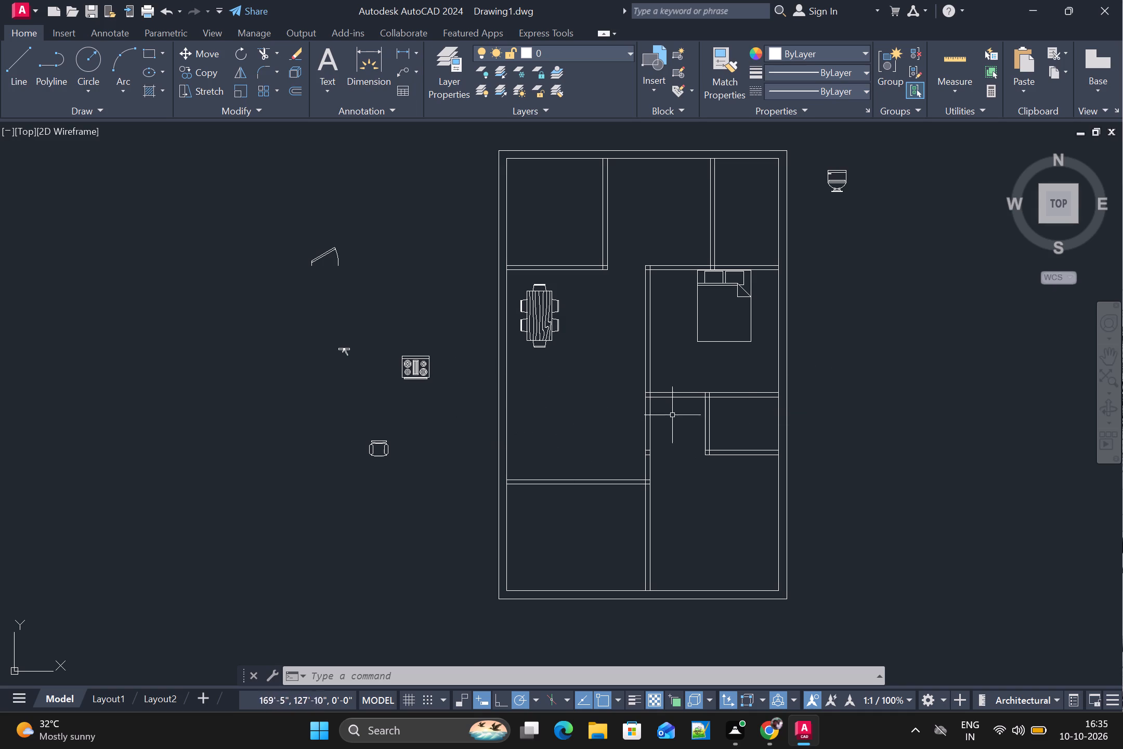
# Insert the square woodgrain table block from the recent blocks into the large left-hand room, below the dining set.
pyautogui.click(656, 75)
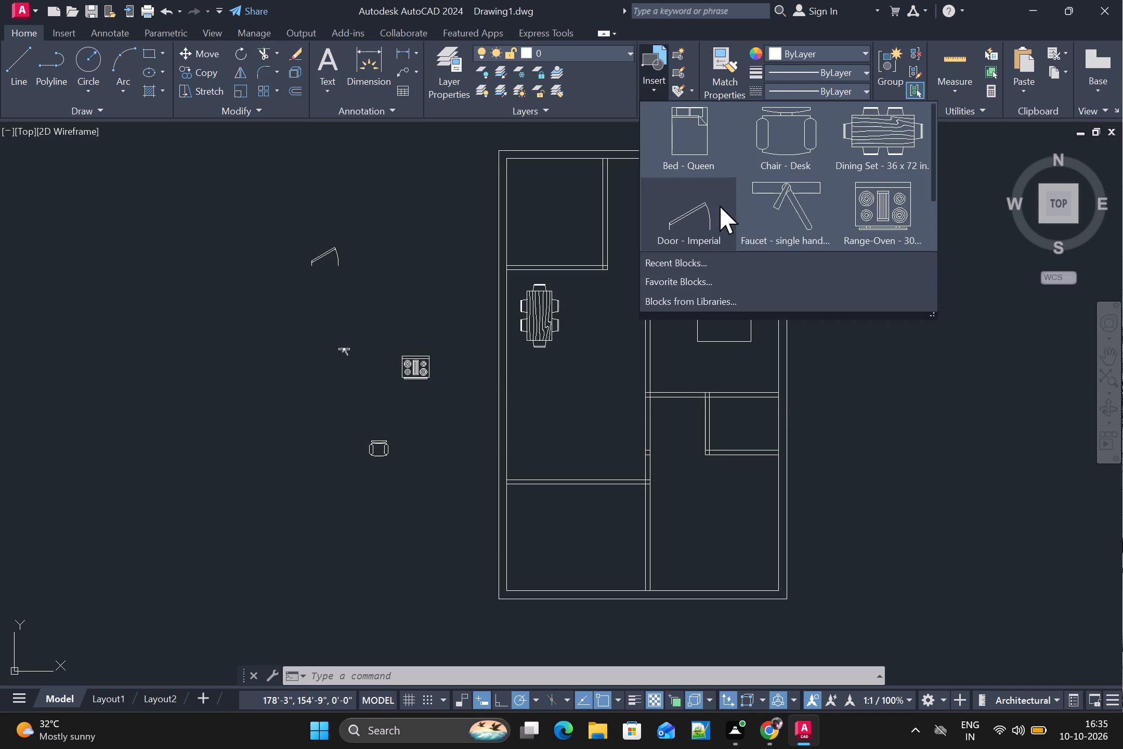
pyautogui.click(693, 264)
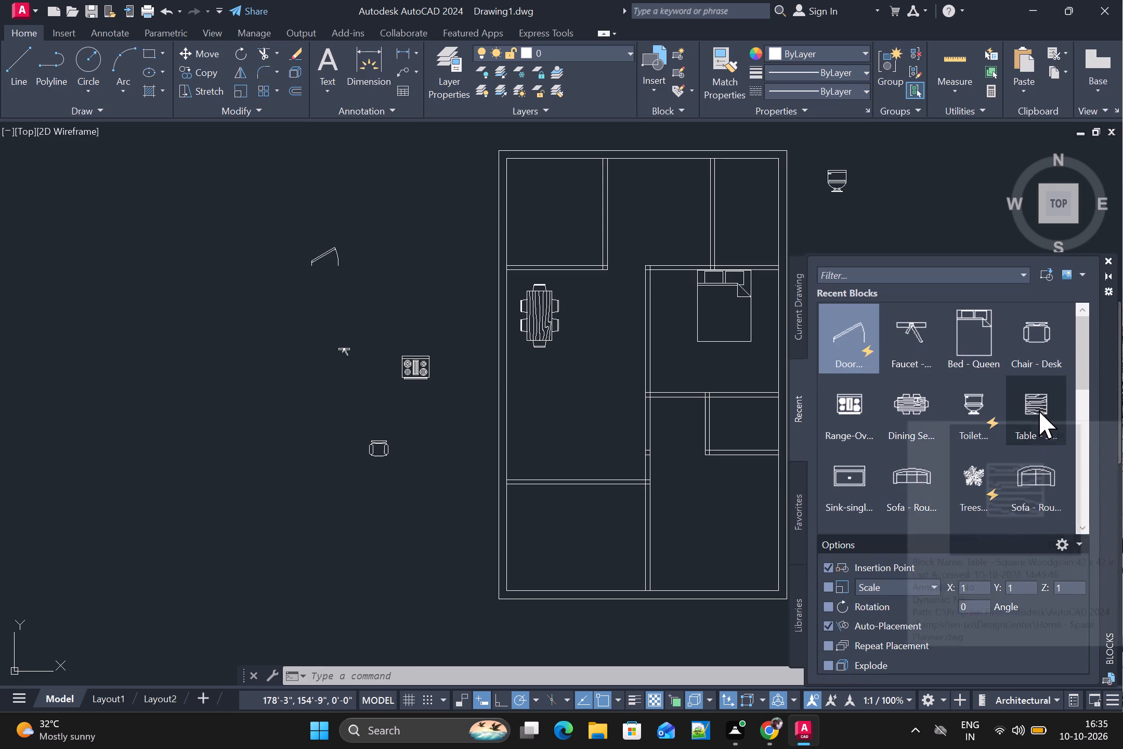
pyautogui.moveTo(1039, 407); pyautogui.dragTo(560, 384)
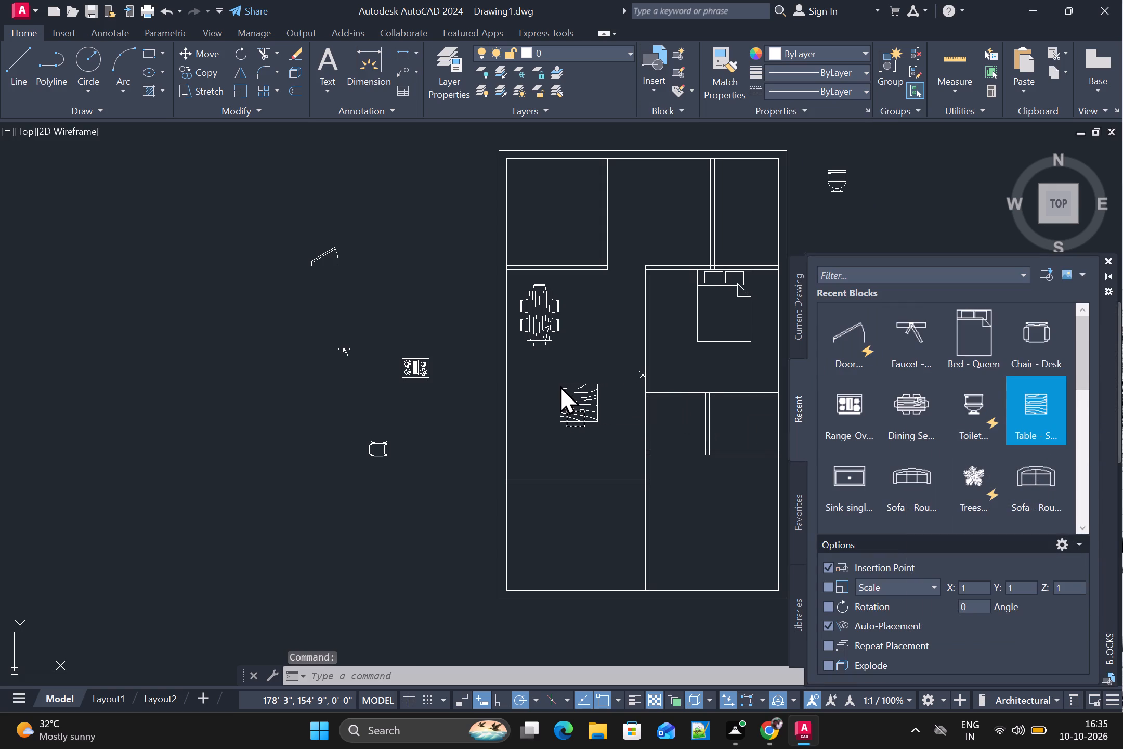
pyautogui.moveTo(560, 384); pyautogui.dragTo(558, 384)
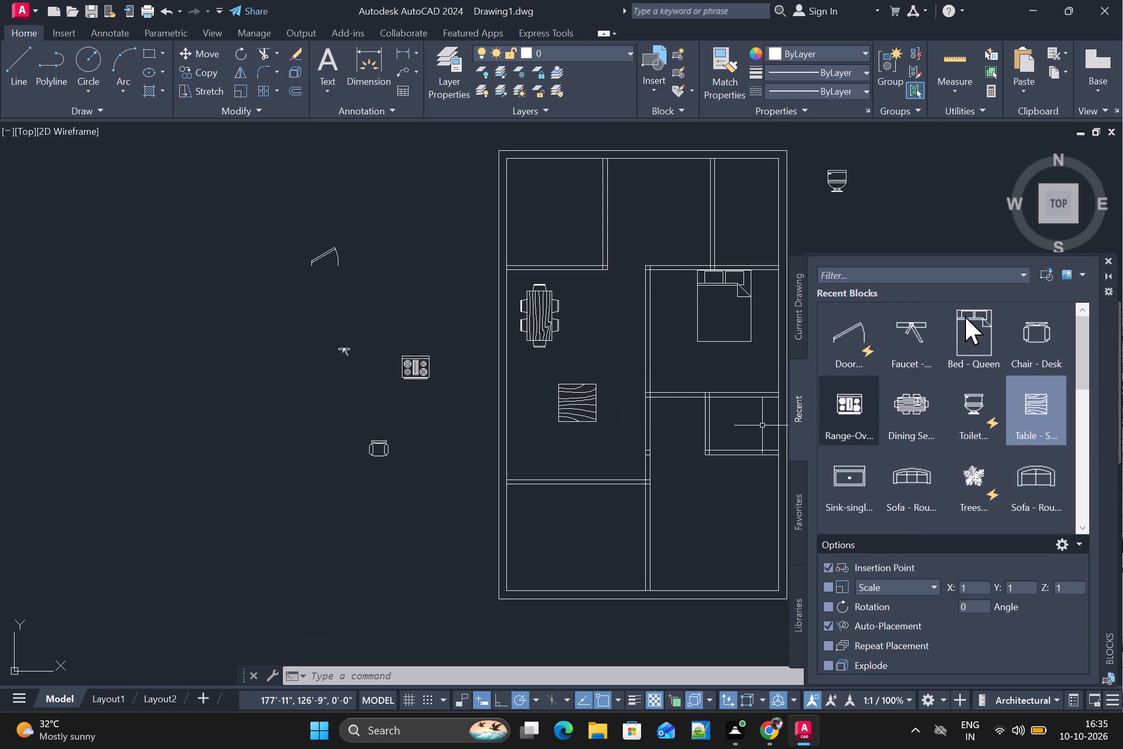
pyautogui.click(1104, 259)
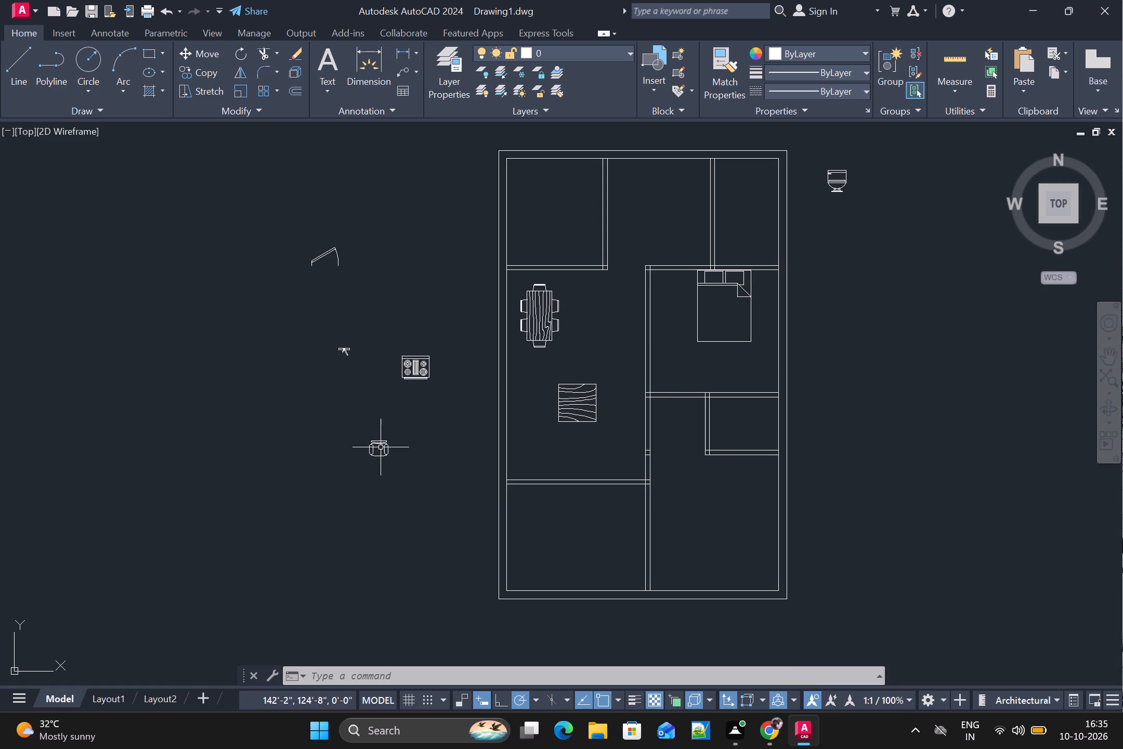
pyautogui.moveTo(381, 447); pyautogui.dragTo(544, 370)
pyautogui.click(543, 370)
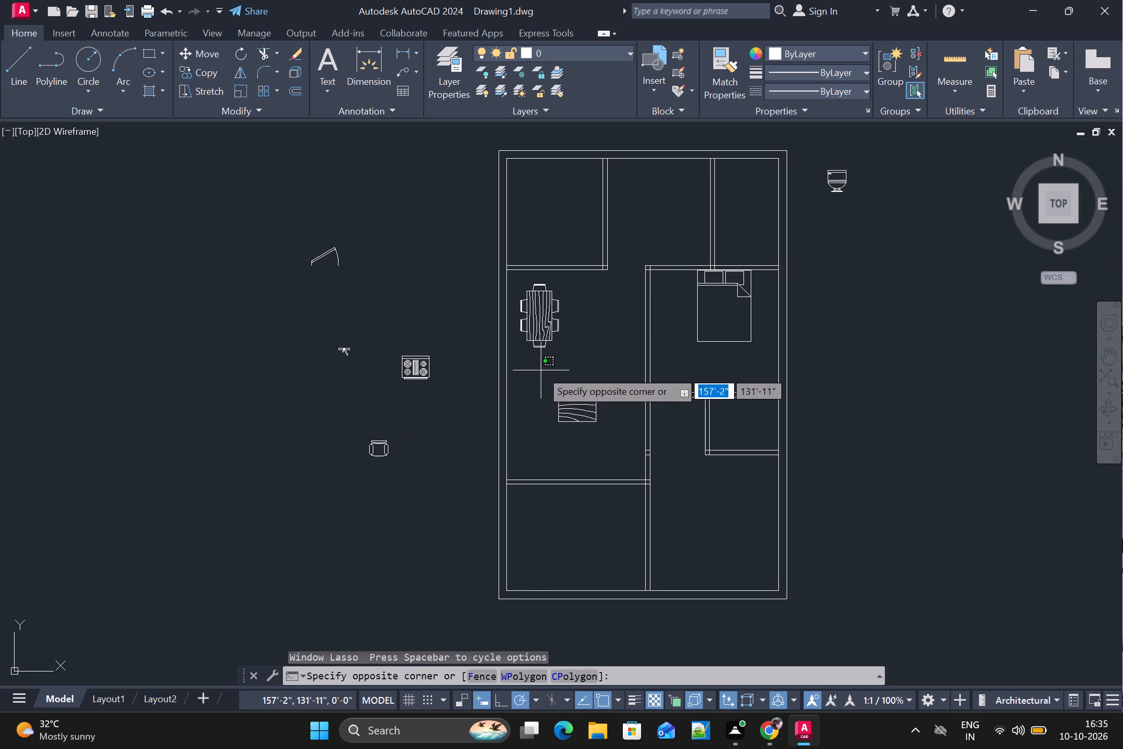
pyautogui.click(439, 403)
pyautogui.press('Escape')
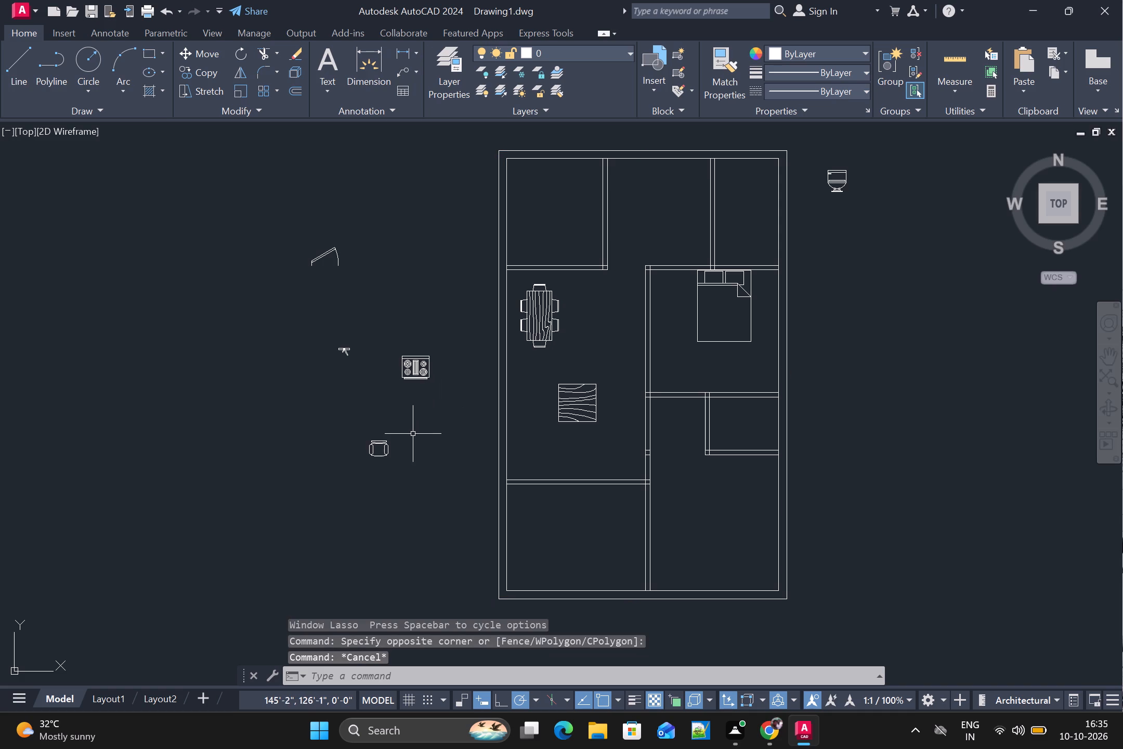
# Copy the desk chair from outside the plan and paste it just left of the square table.
pyautogui.click(388, 451)
pyautogui.hotkey('ctrl', 'c')
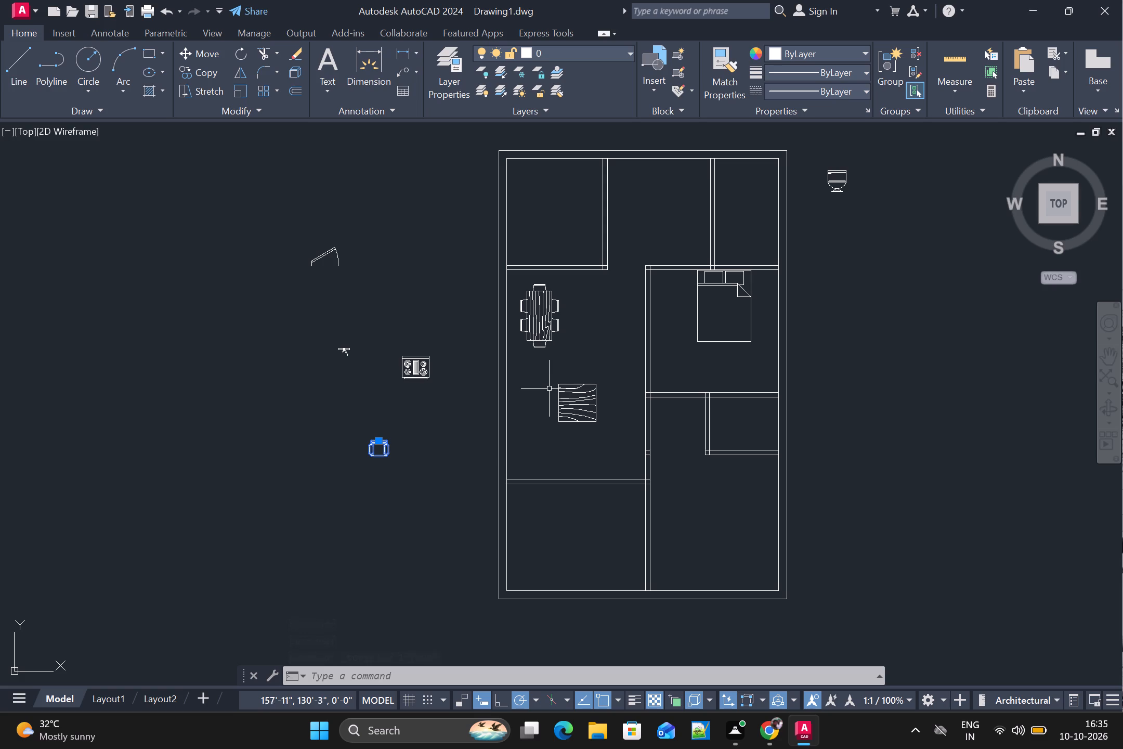
pyautogui.hotkey('ctrl', 'v')
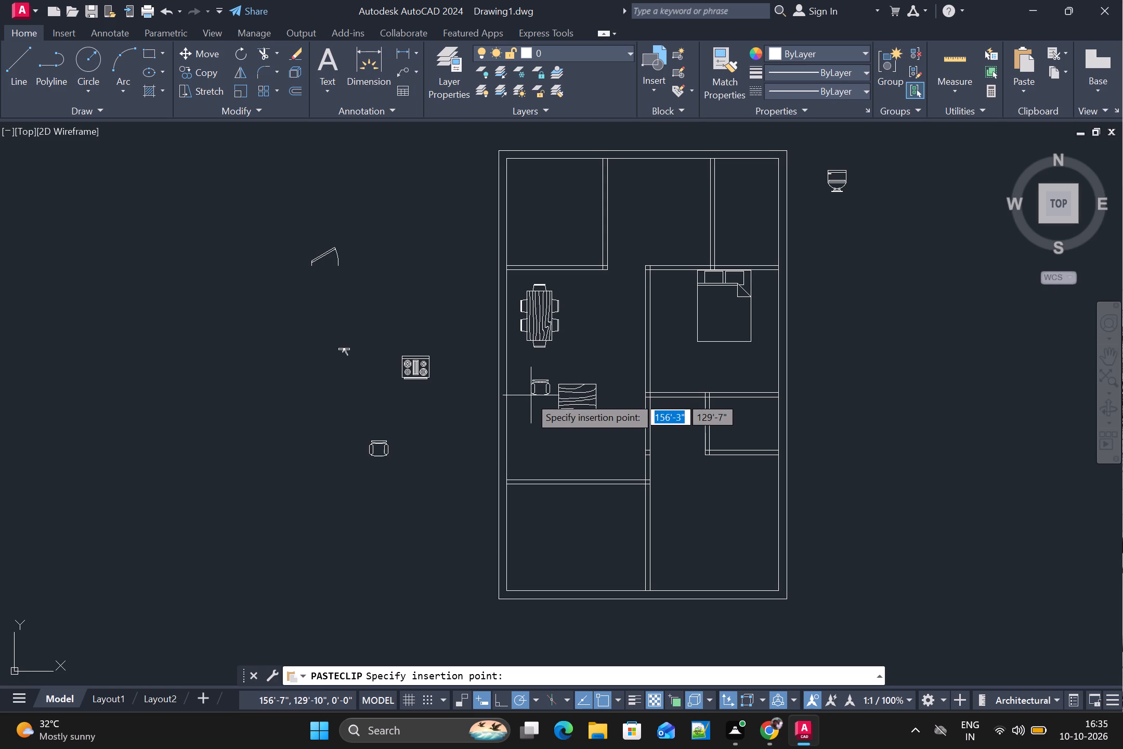
pyautogui.click(527, 397)
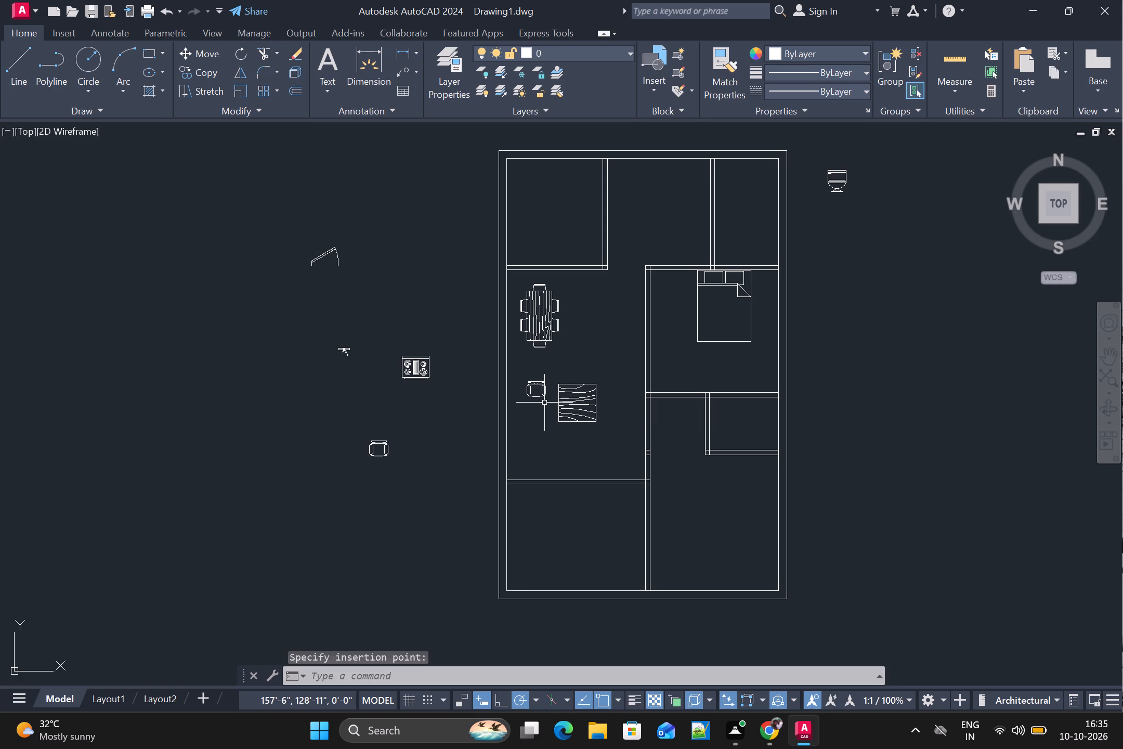
# Rotate the pasted chair 90° counterclockwise about its backrest so it faces the square table.
pyautogui.press('r')
pyautogui.press('o')
pyautogui.press('Return')
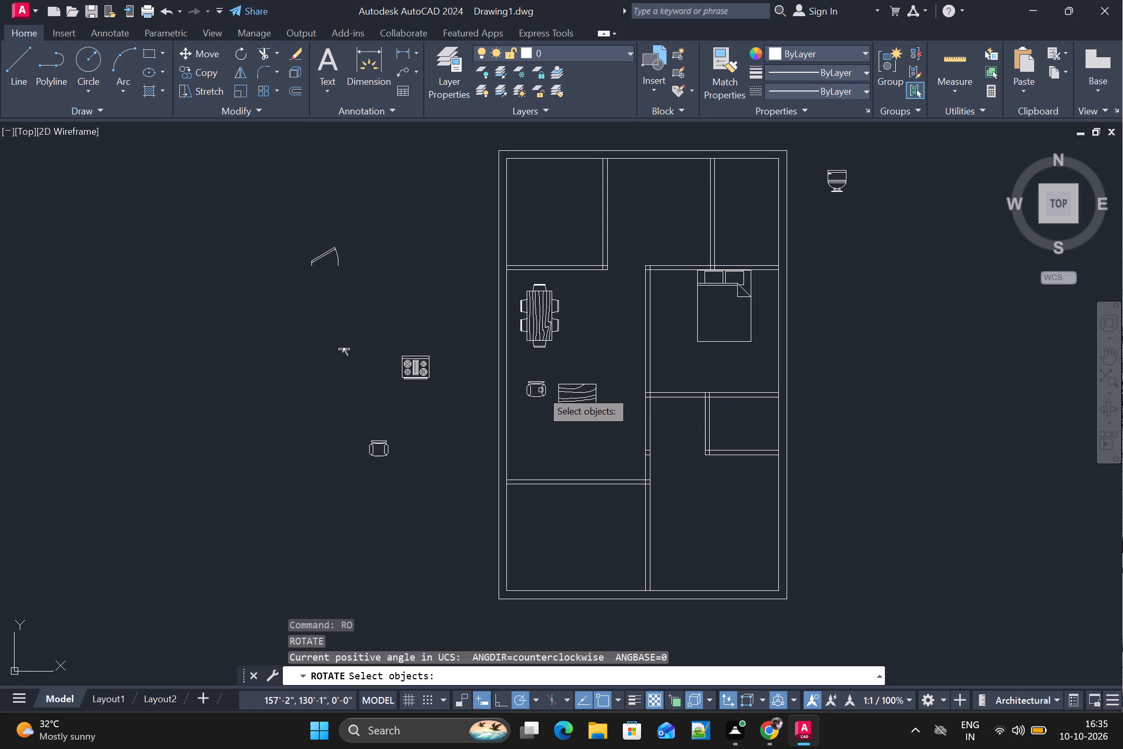
pyautogui.click(536, 384)
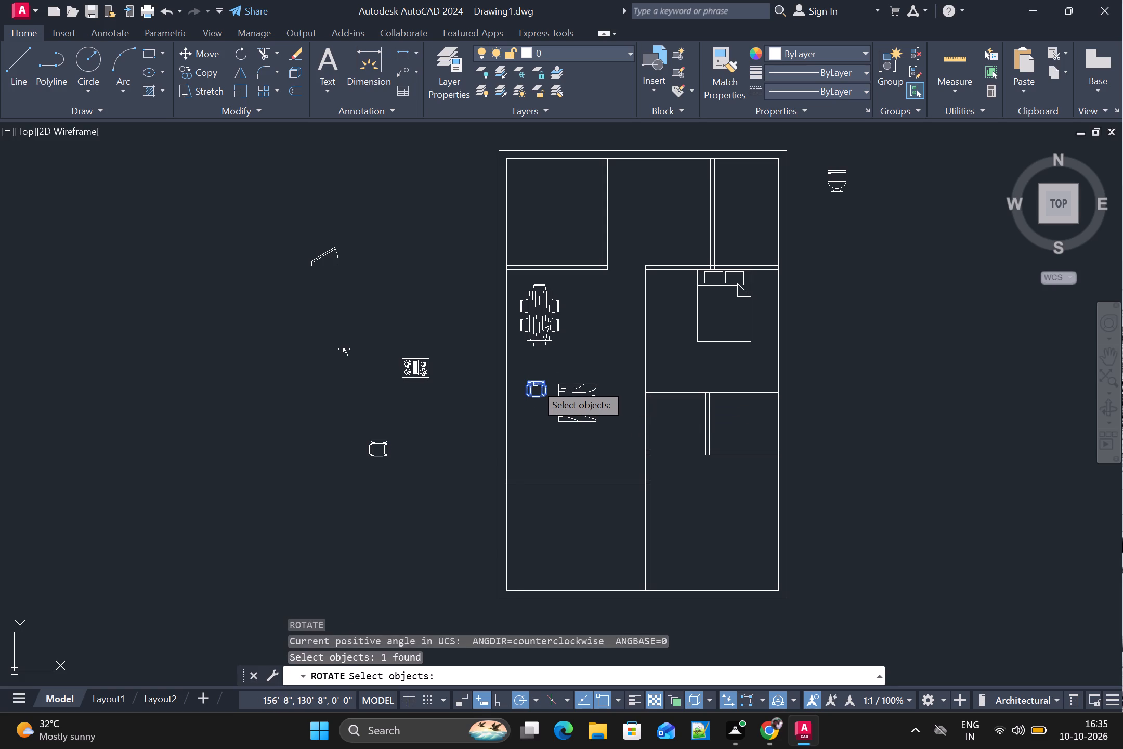
pyautogui.press('Return')
pyautogui.click(533, 384)
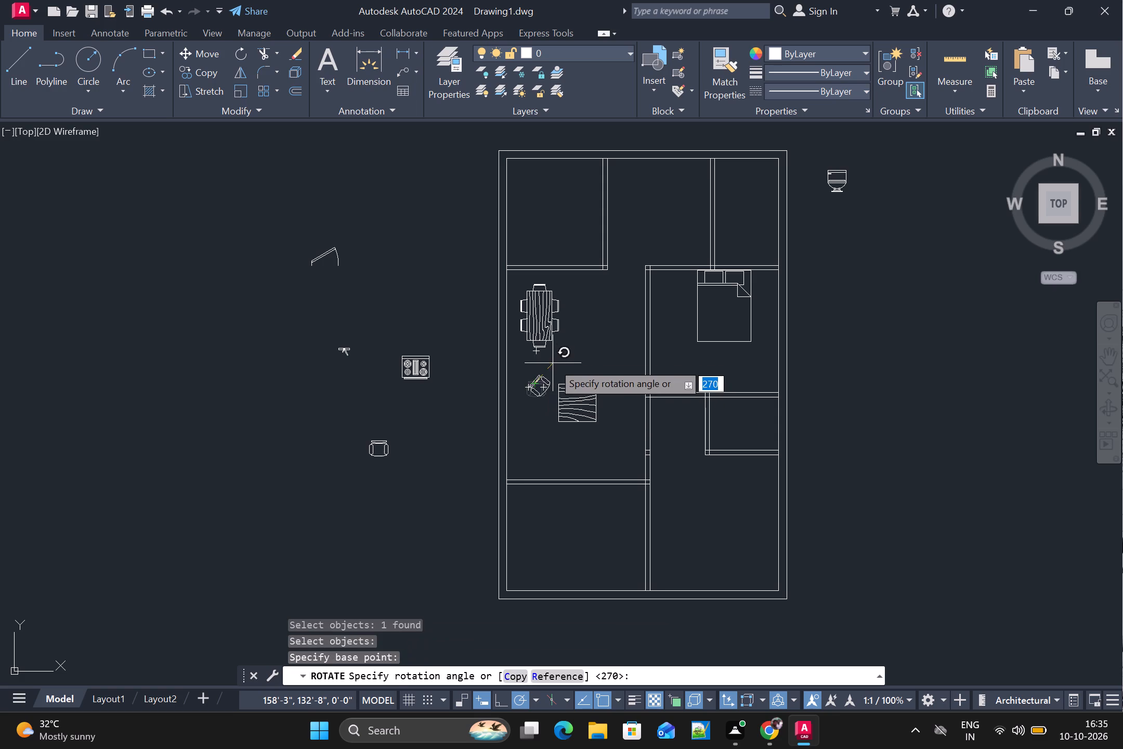
pyautogui.click(535, 316)
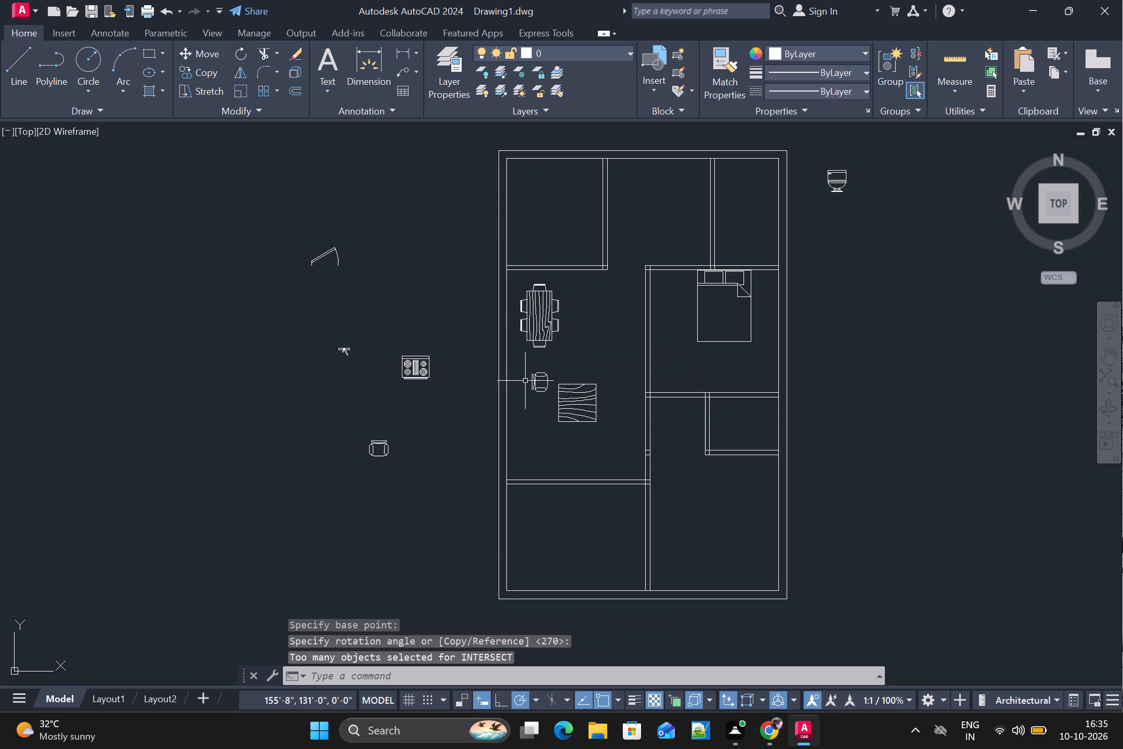
# Move the rotated chair down beside the lower half of the square table's left side.
pyautogui.press('m')
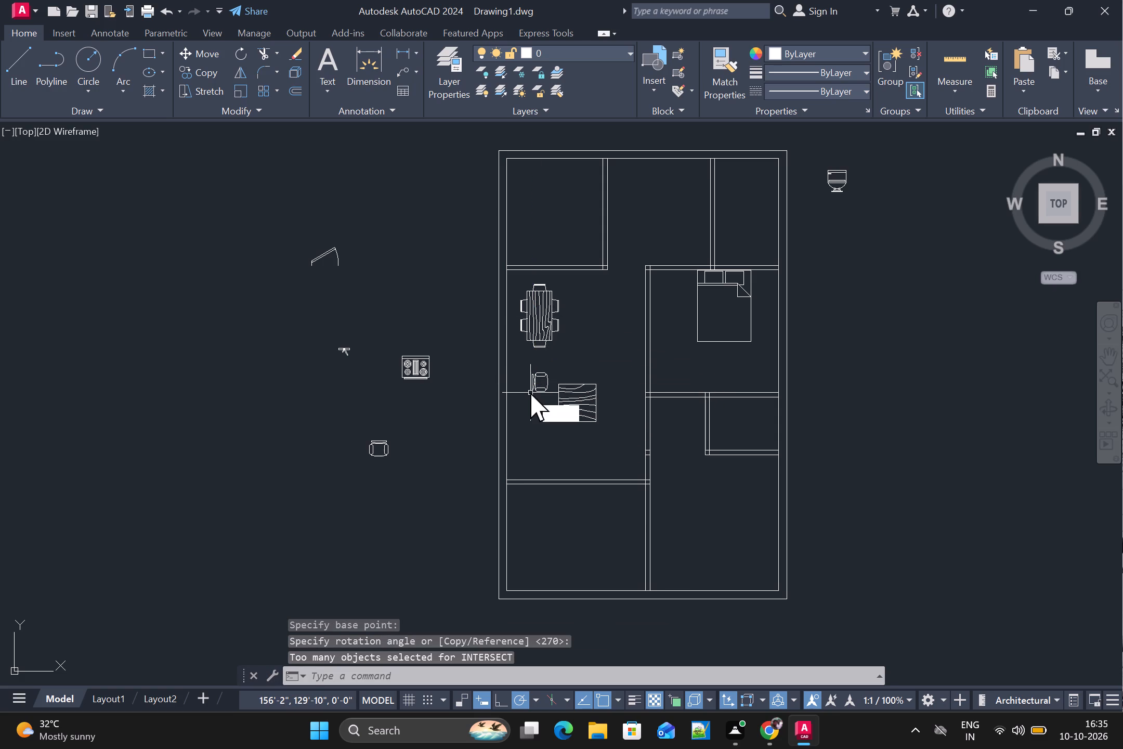
pyautogui.press('Return')
pyautogui.click(532, 383)
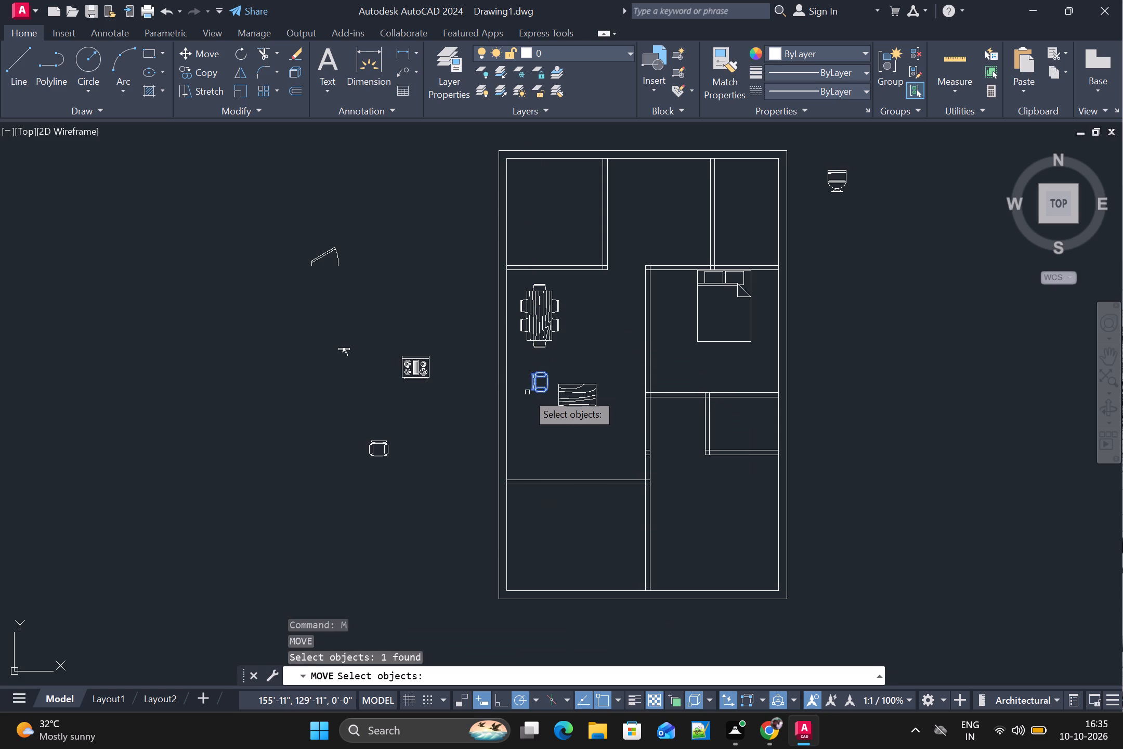
pyautogui.press('space')
pyautogui.click(530, 384)
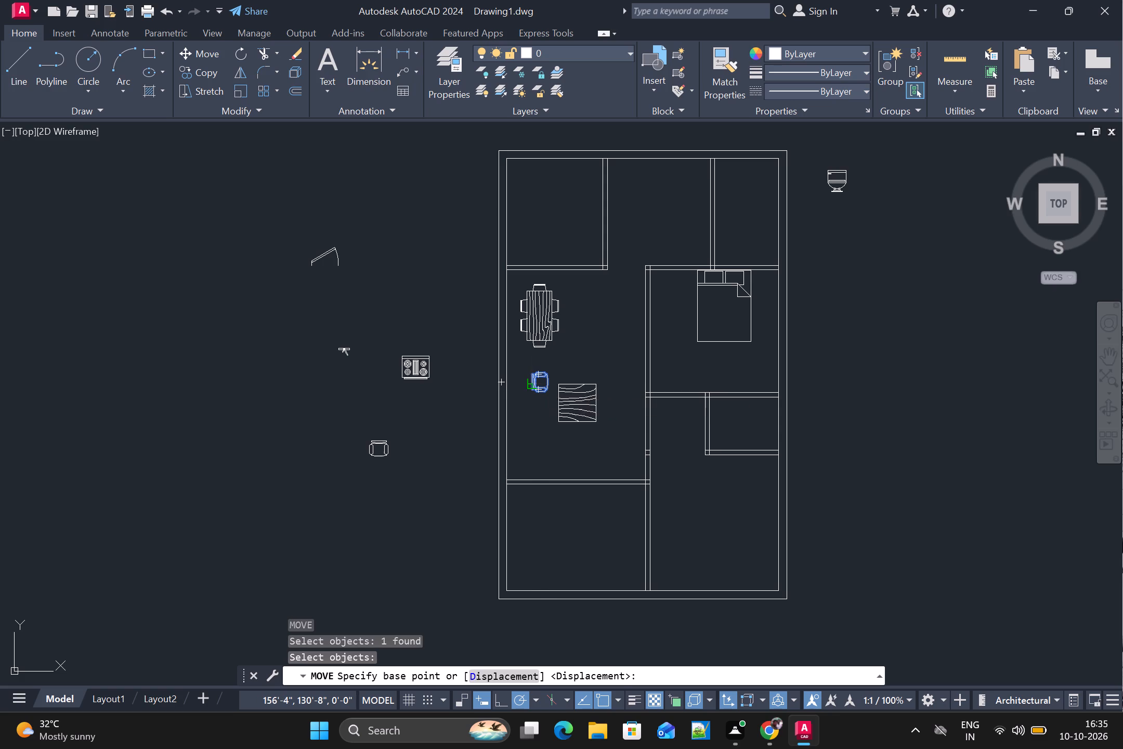
pyautogui.scroll(1, 524, 424)
pyautogui.click(529, 417)
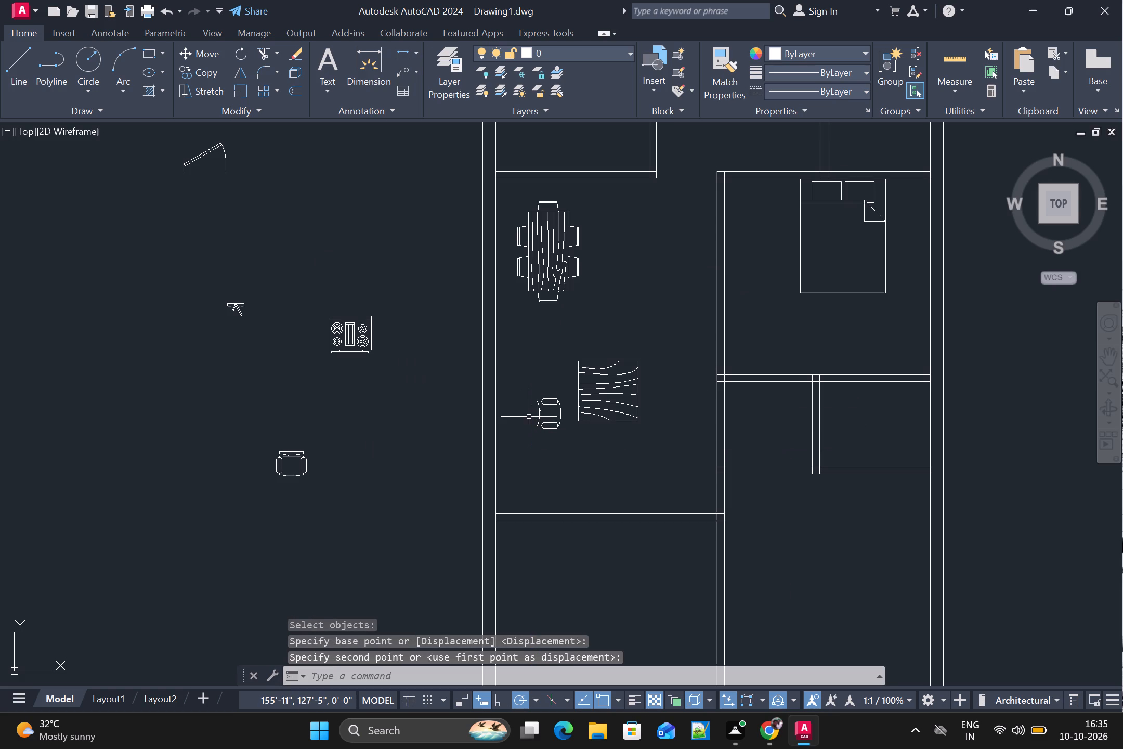
# Copy the rotated chair and paste the duplicate directly above it, facing the square table.
pyautogui.click(544, 406)
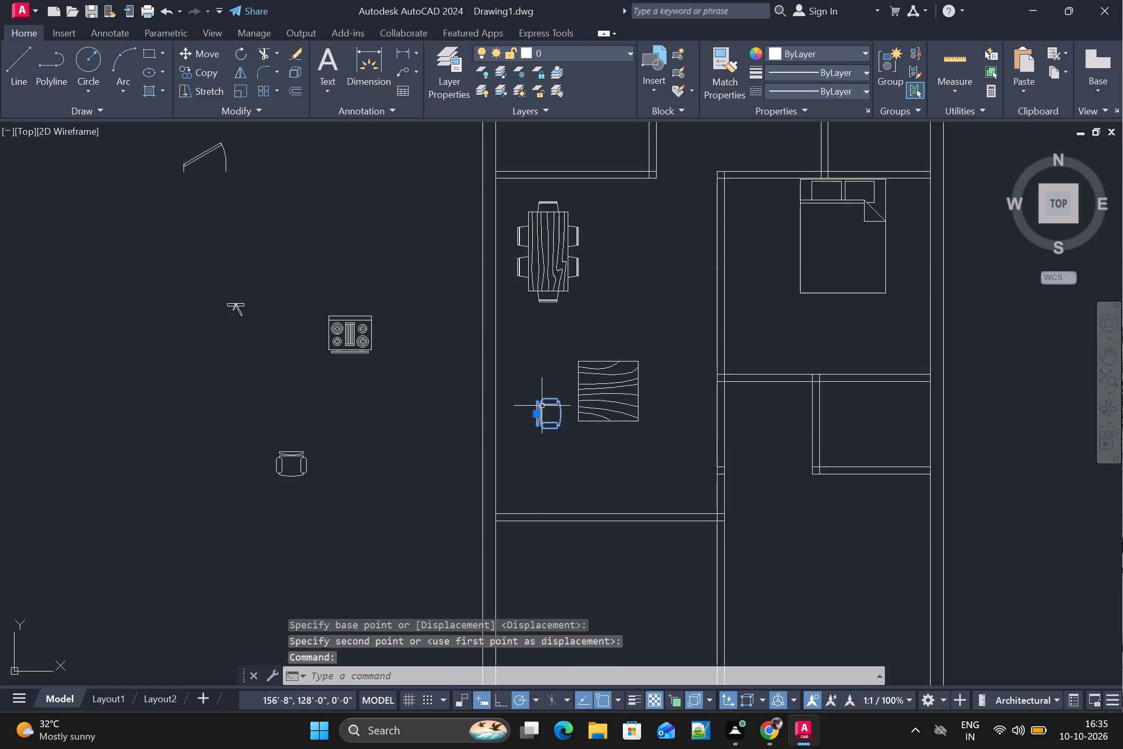
pyautogui.hotkey('ctrl', 'c')
pyautogui.hotkey('ctrl', 'v')
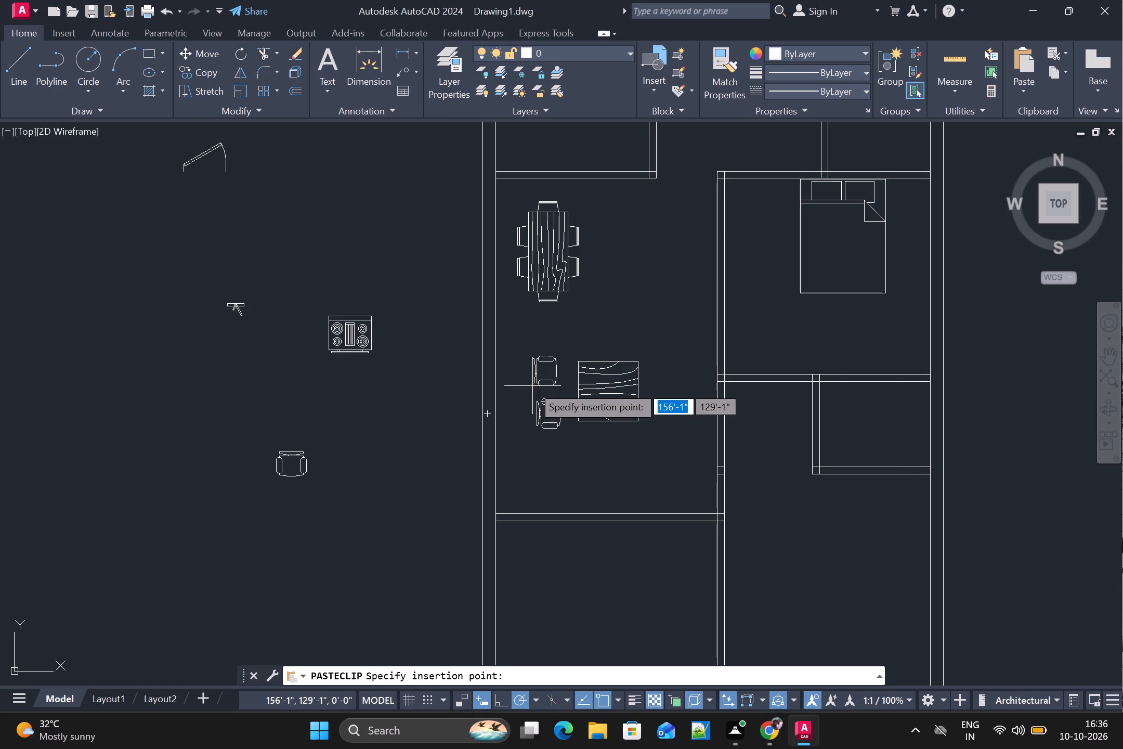
pyautogui.scroll(3, 532, 386)
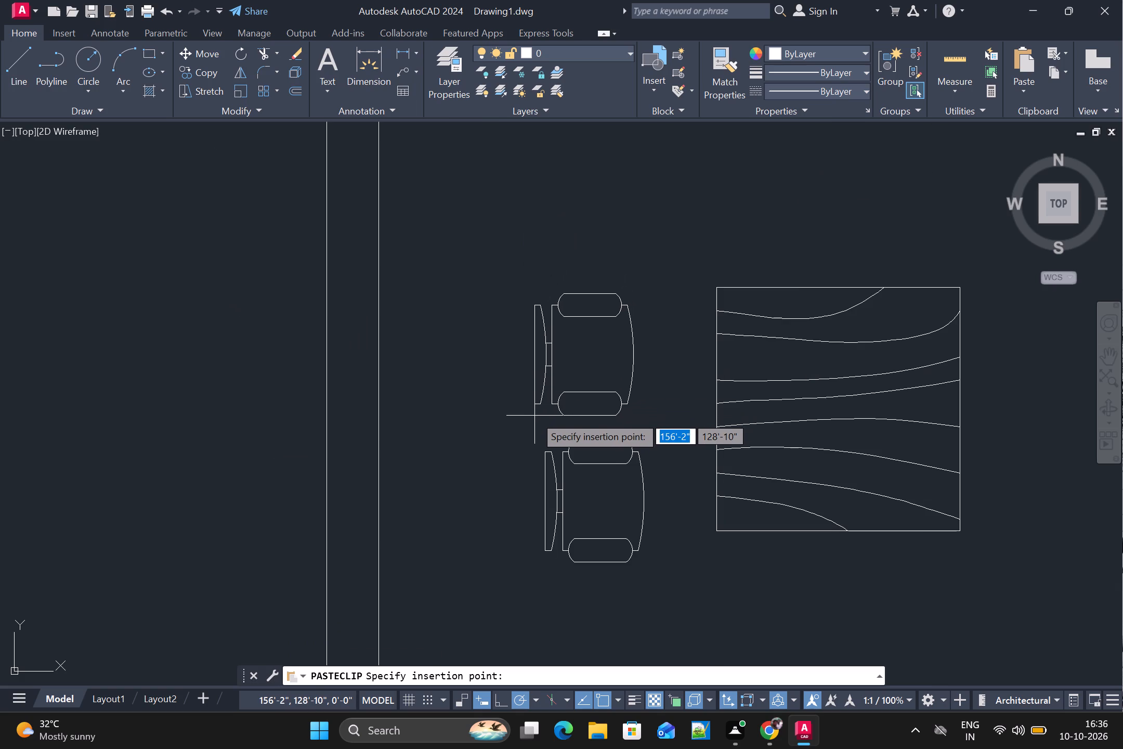
pyautogui.click(534, 416)
# Move the range-oven block from outside the plan into the upper-left room, near the left outer wall.
pyautogui.scroll(-2, 560, 464)
pyautogui.scroll(-1, 613, 561)
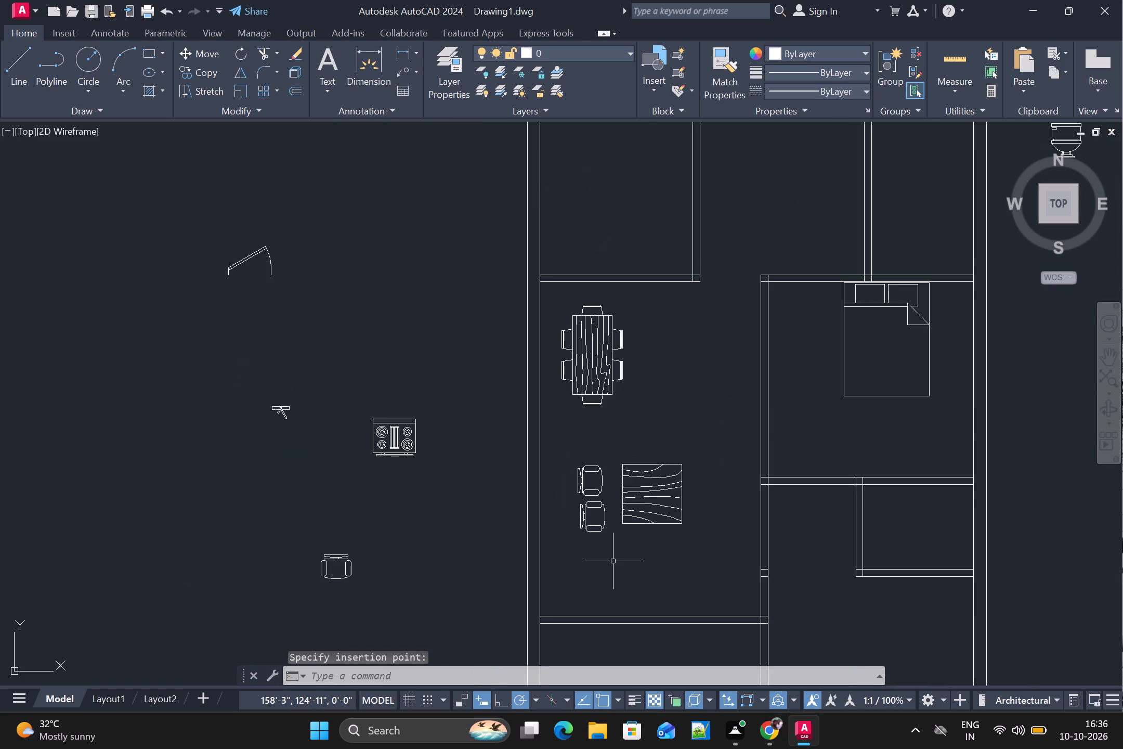
pyautogui.scroll(-1, 682, 403)
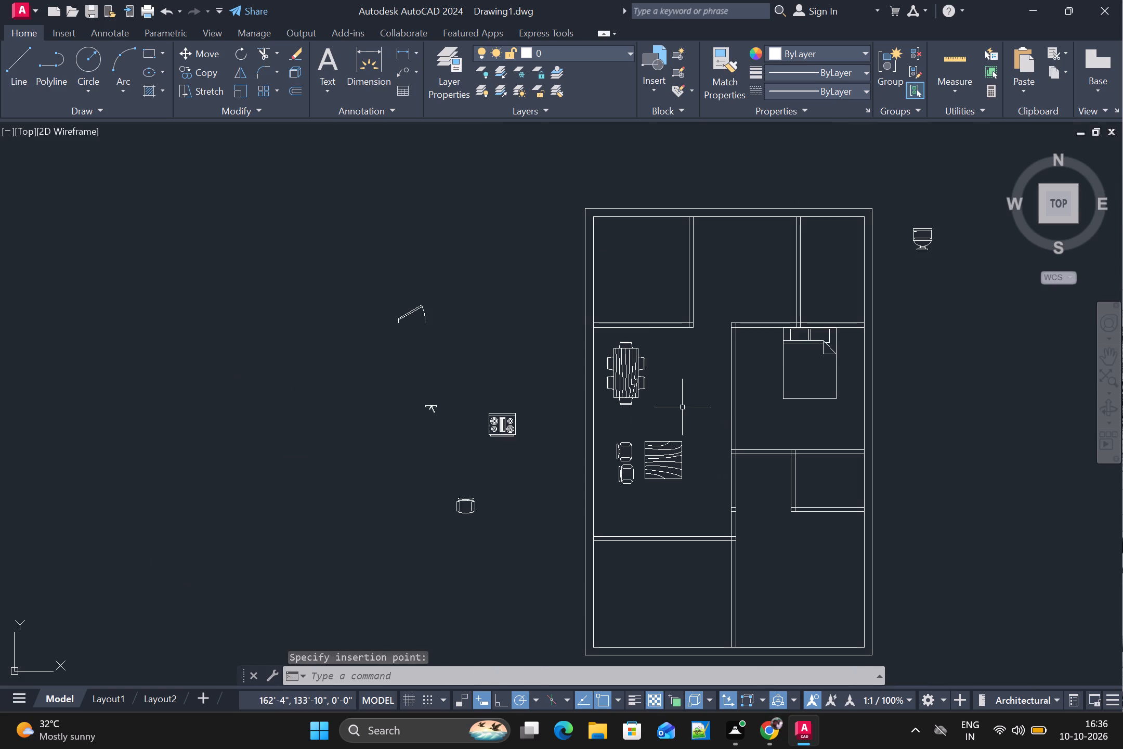
pyautogui.scroll(1, 657, 275)
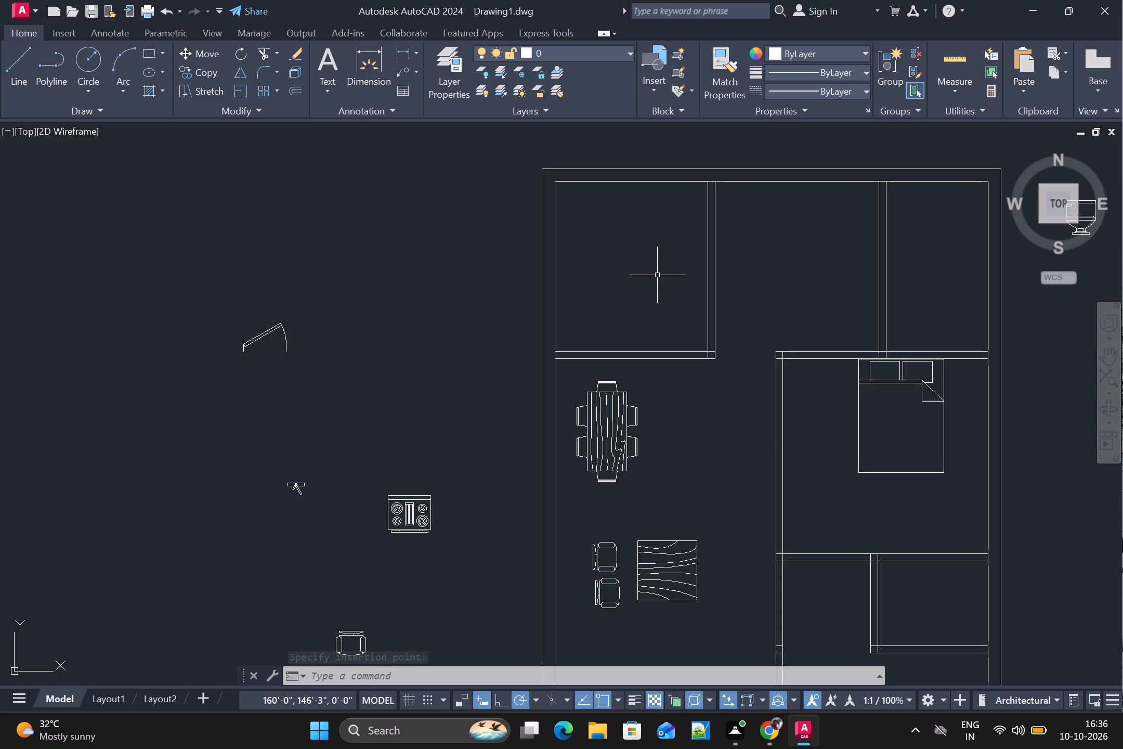
pyautogui.moveTo(656, 290); pyautogui.dragTo(652, 307, button='middle')
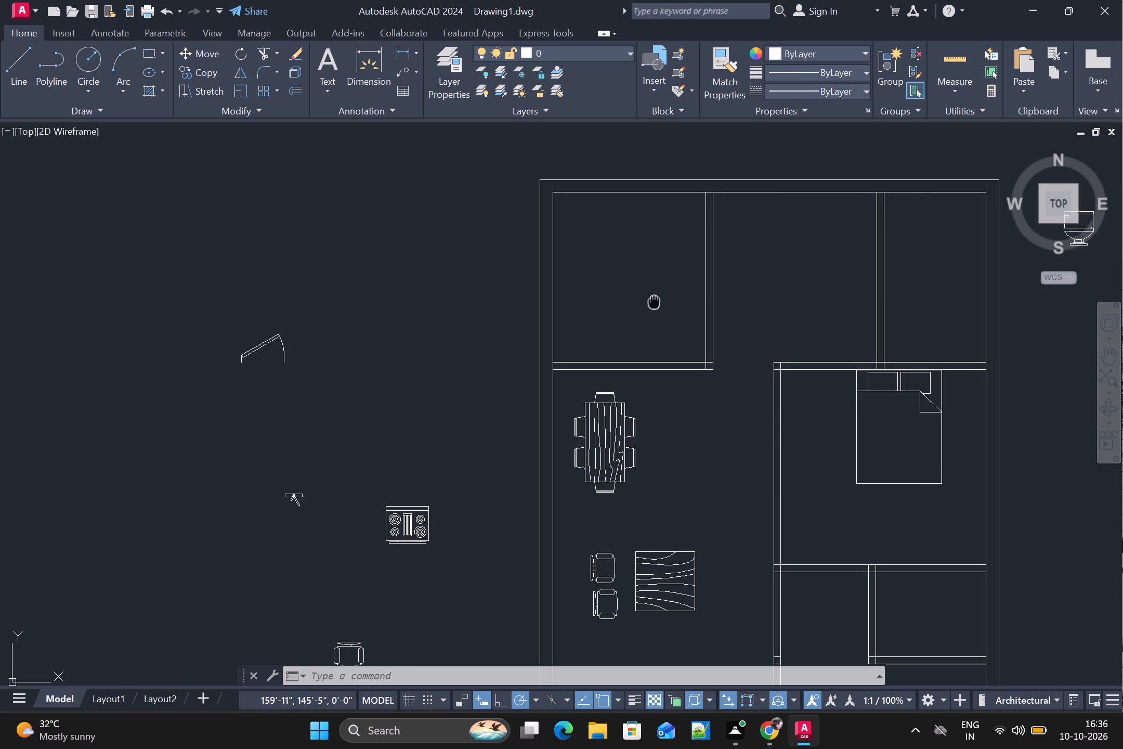
pyautogui.moveTo(652, 307); pyautogui.dragTo(639, 332, button='middle')
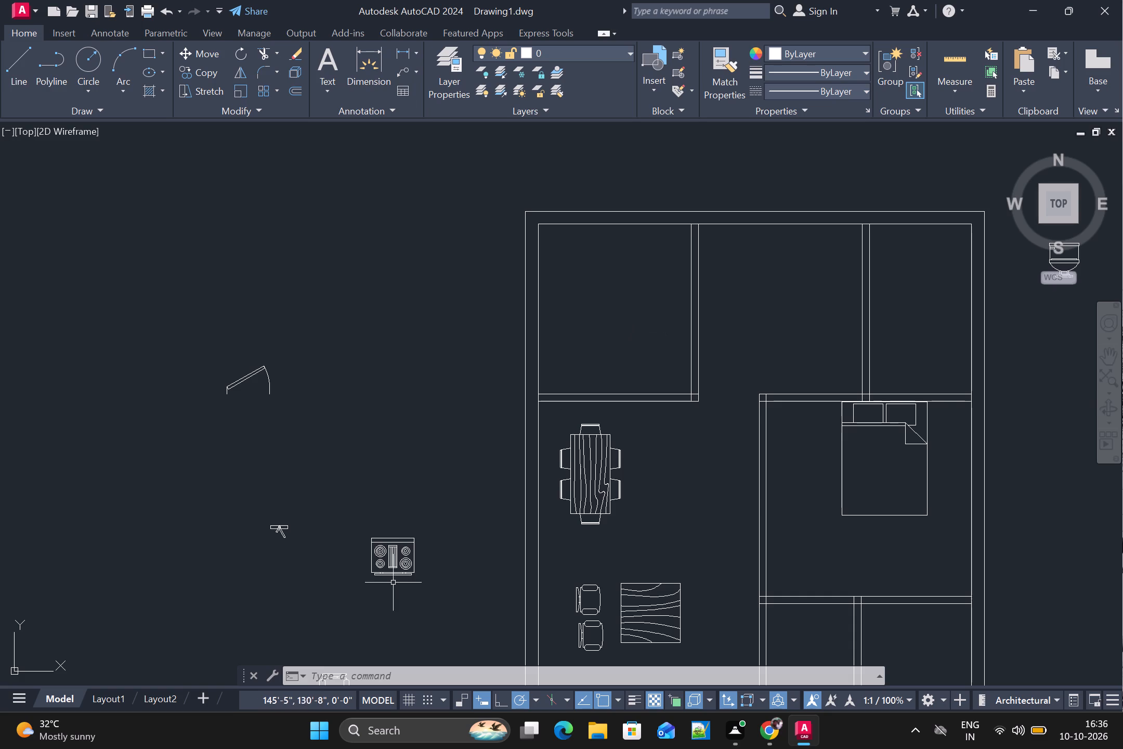
pyautogui.moveTo(400, 567); pyautogui.dragTo(517, 460)
pyautogui.moveTo(397, 548); pyautogui.dragTo(483, 430)
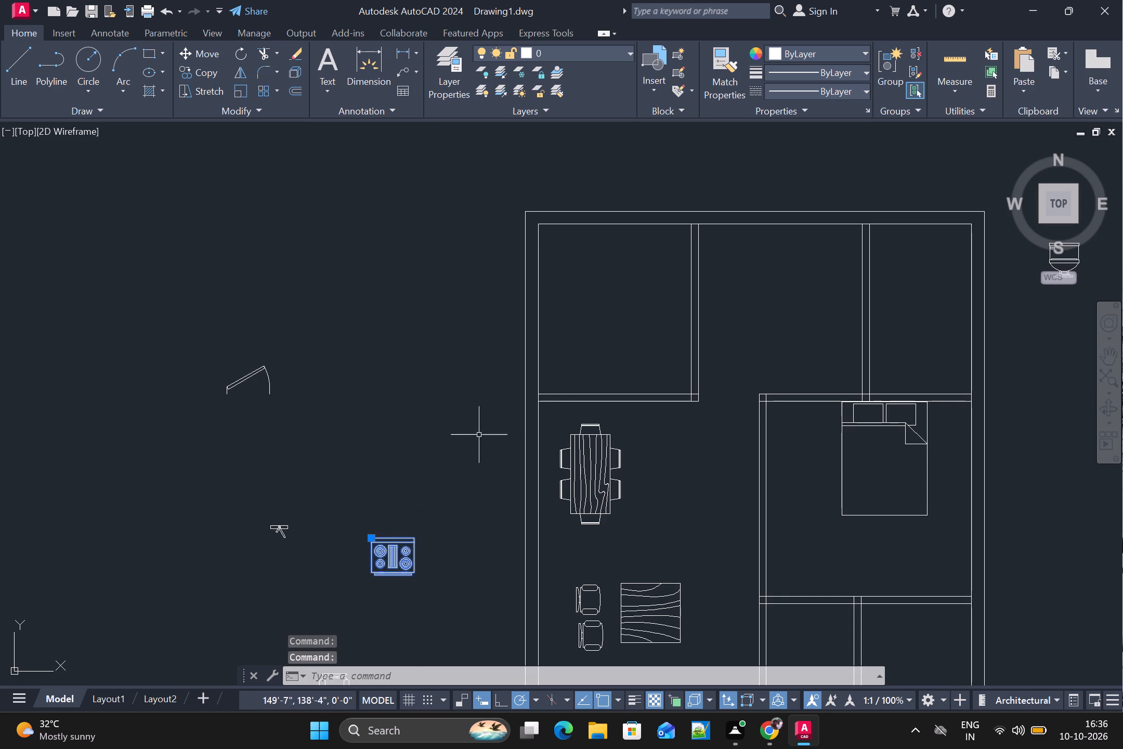
pyautogui.moveTo(483, 430); pyautogui.dragTo(569, 294)
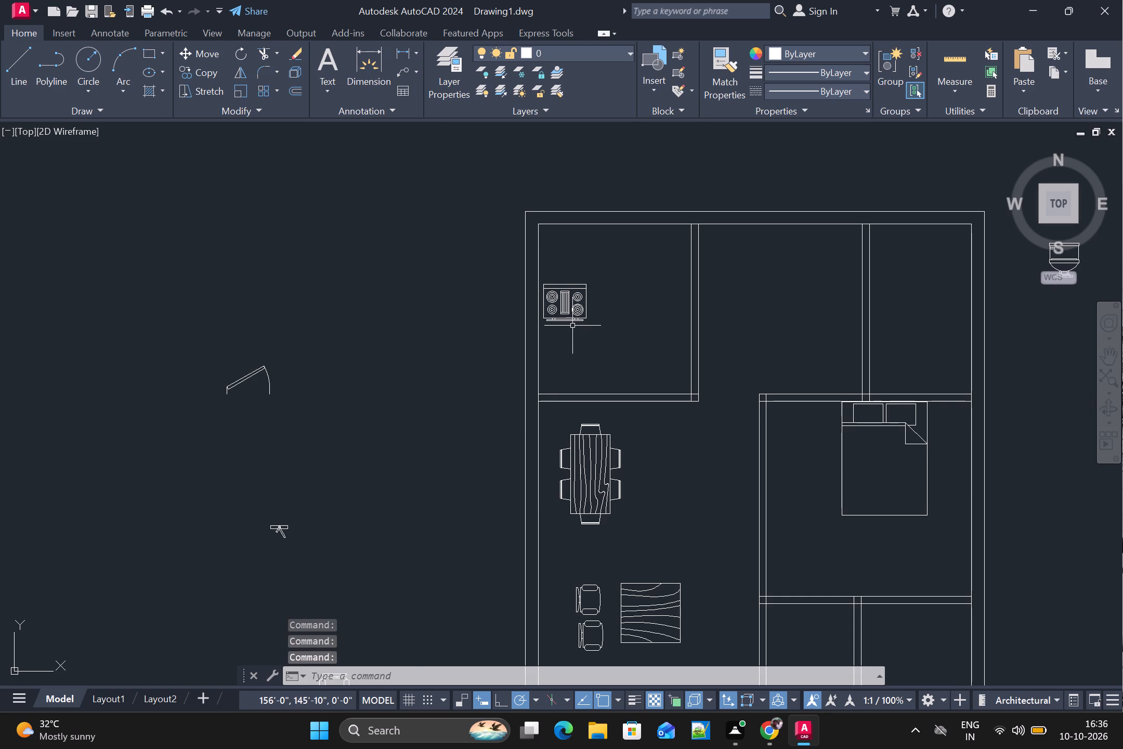
# Rotate the range-oven 90° counterclockwise so its back faces the left outer wall.
pyautogui.press('r')
pyautogui.press('o')
pyautogui.press('Return')
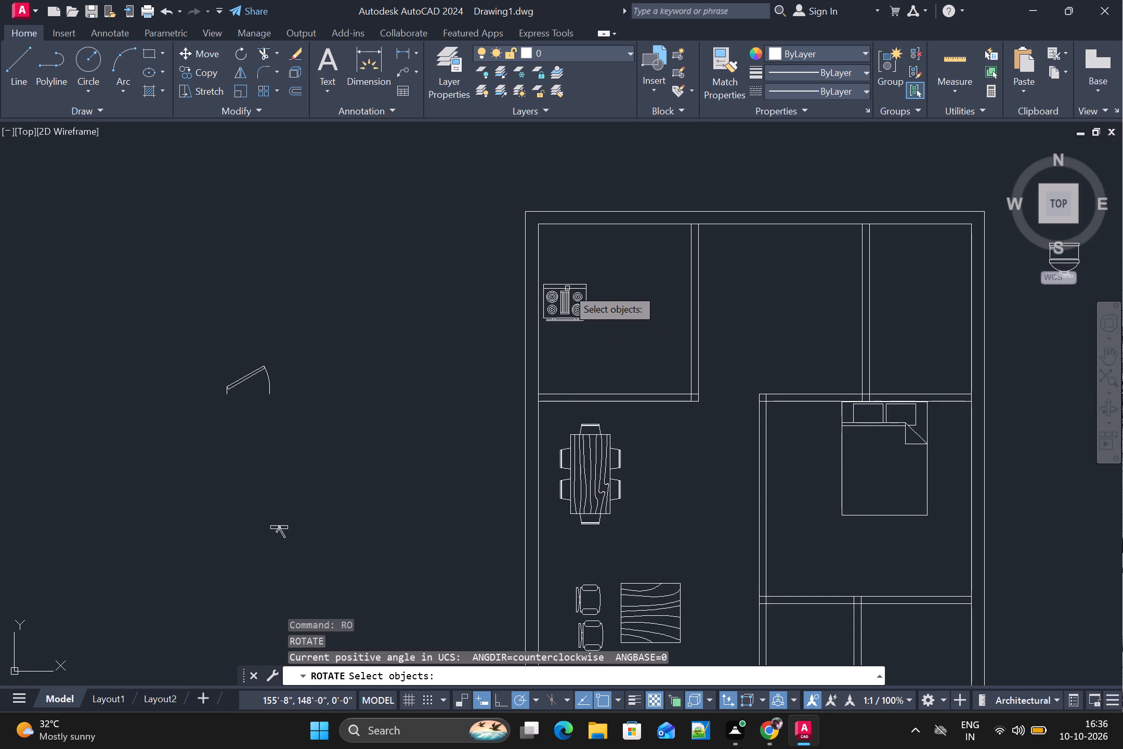
pyautogui.click(566, 290)
pyautogui.press('space')
pyautogui.click(561, 283)
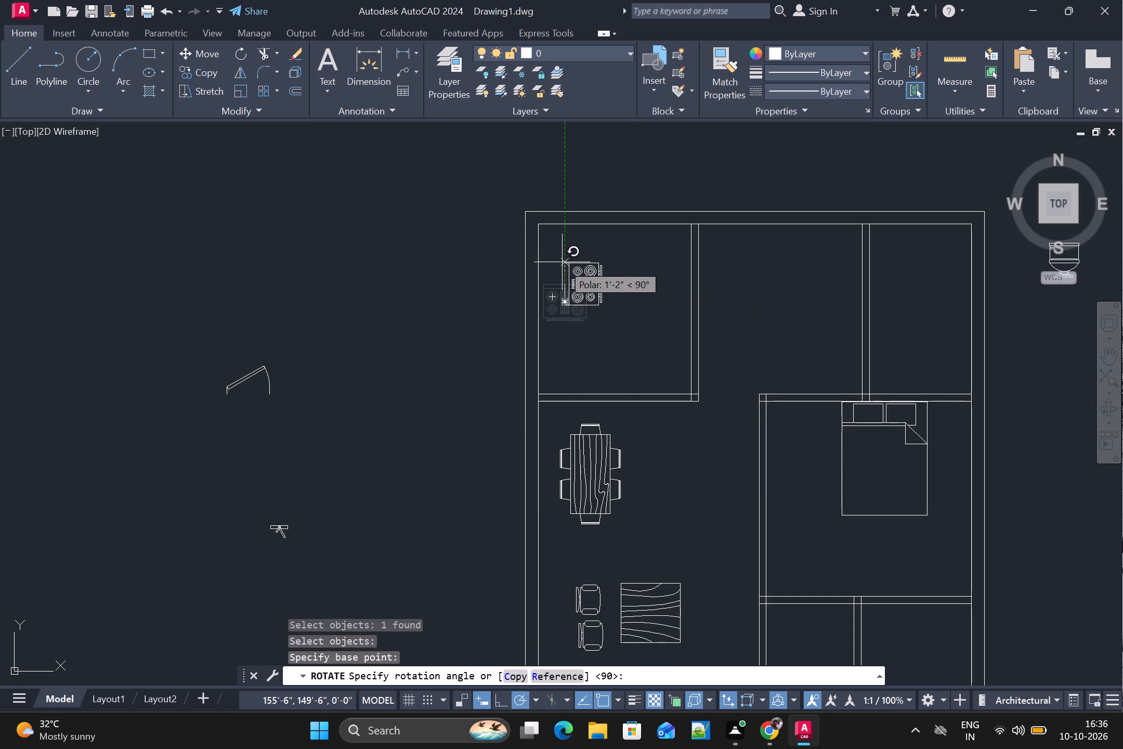
pyautogui.click(560, 262)
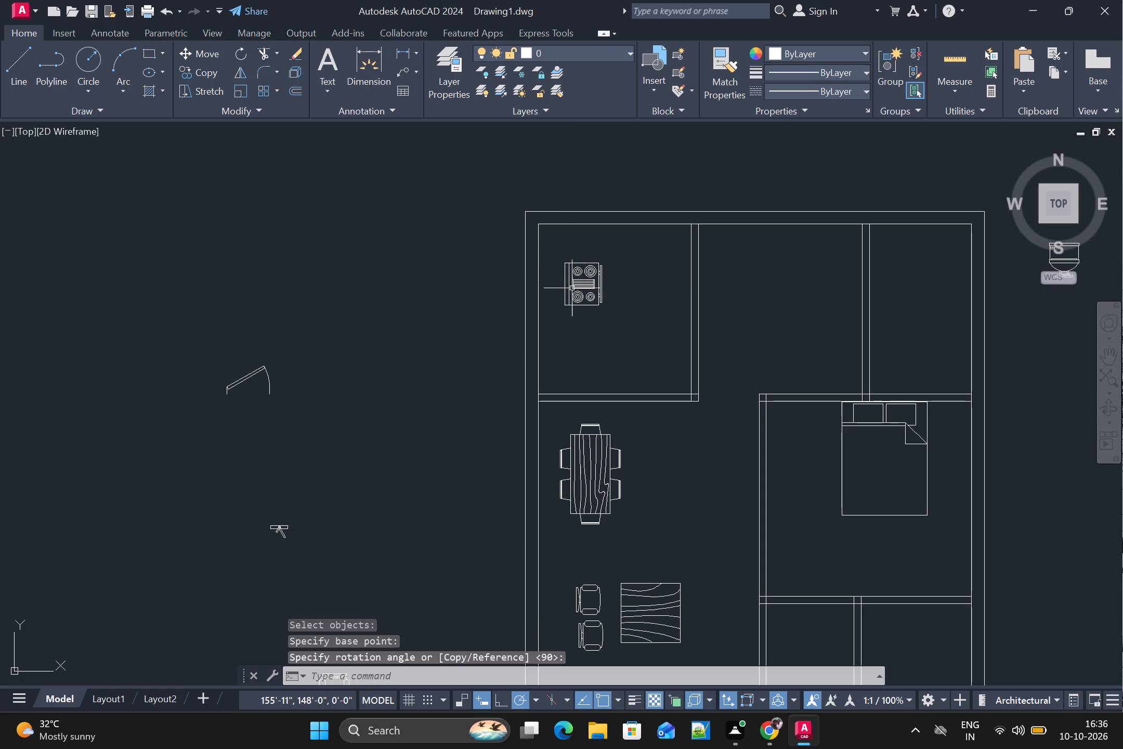
# Move the range-oven by the middle of its back edge flush onto the left outer wall's inner face in the upper-left room.
pyautogui.press('m')
pyautogui.press('Return')
pyautogui.click(572, 286)
pyautogui.press('Return')
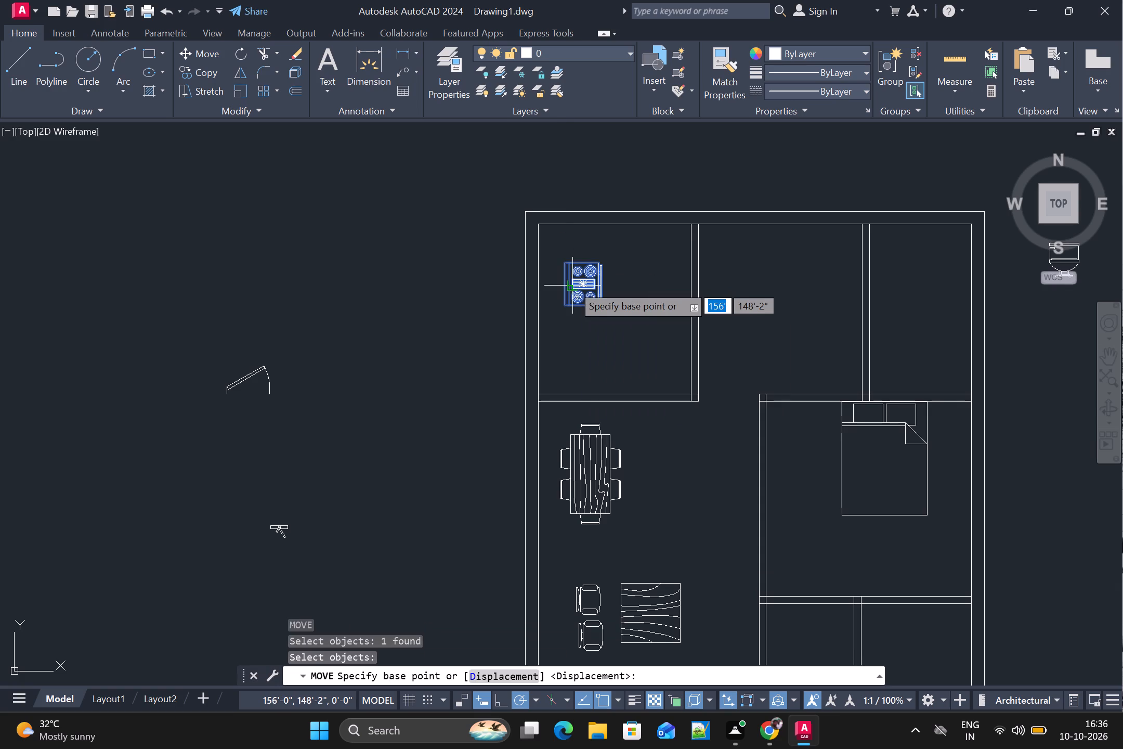
pyautogui.scroll(2, 565, 284)
pyautogui.click(565, 282)
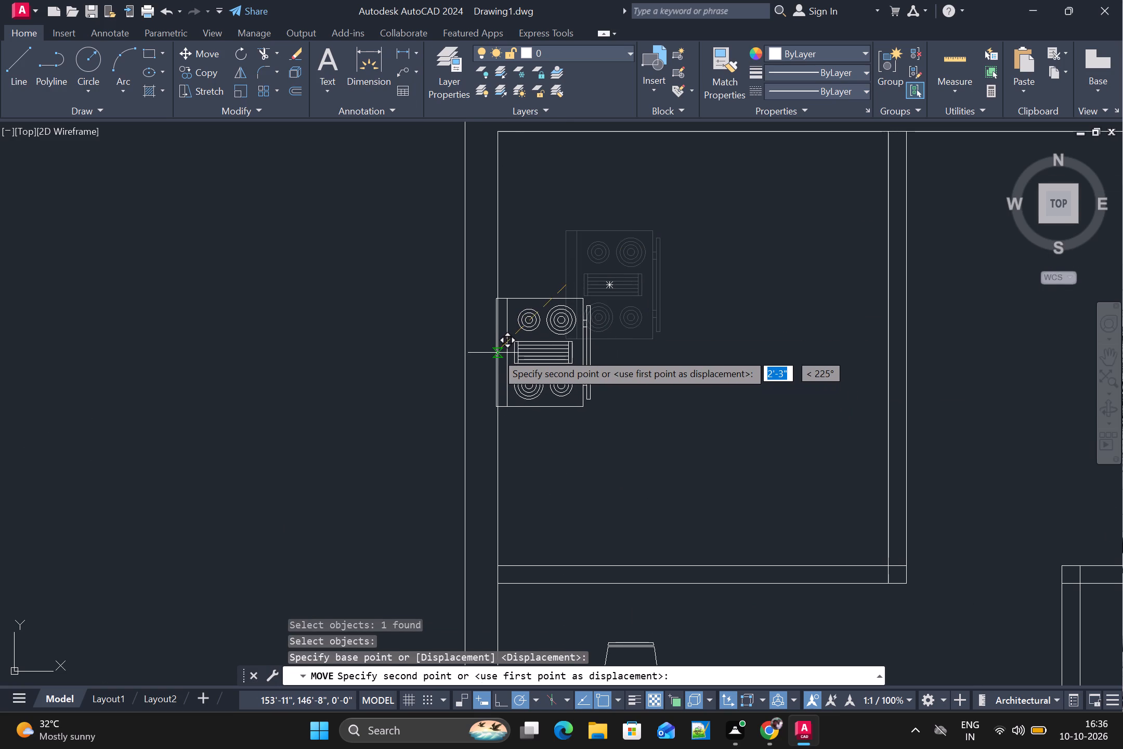
pyautogui.scroll(2, 501, 354)
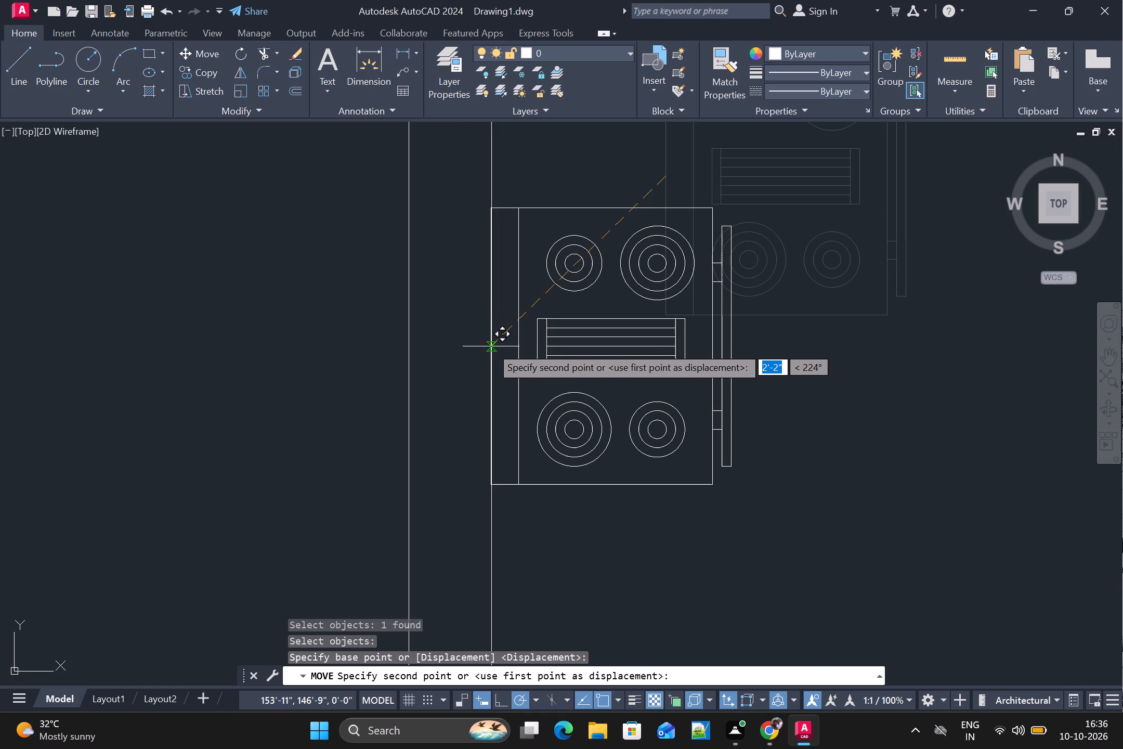
pyautogui.click(491, 346)
pyautogui.scroll(-2, 523, 374)
pyautogui.scroll(-1, 704, 317)
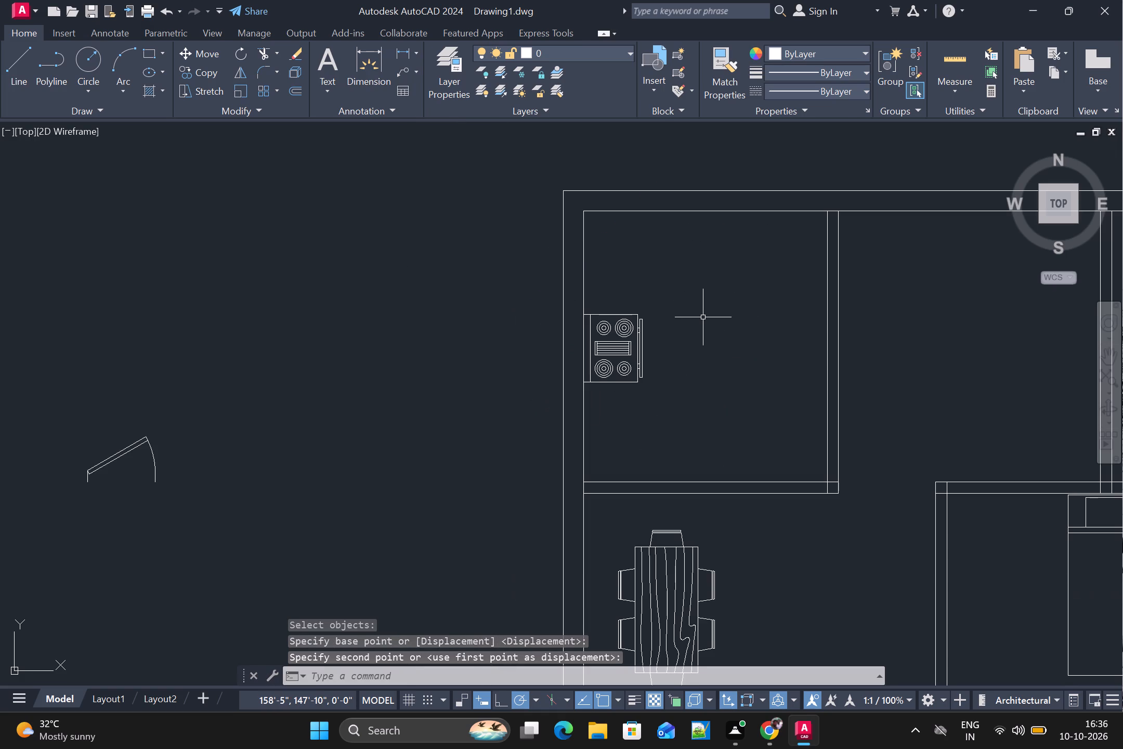
# Insert the single sink block from the recent blocks into the upper-left room, near the top outer wall.
pyautogui.scroll(-1, 700, 317)
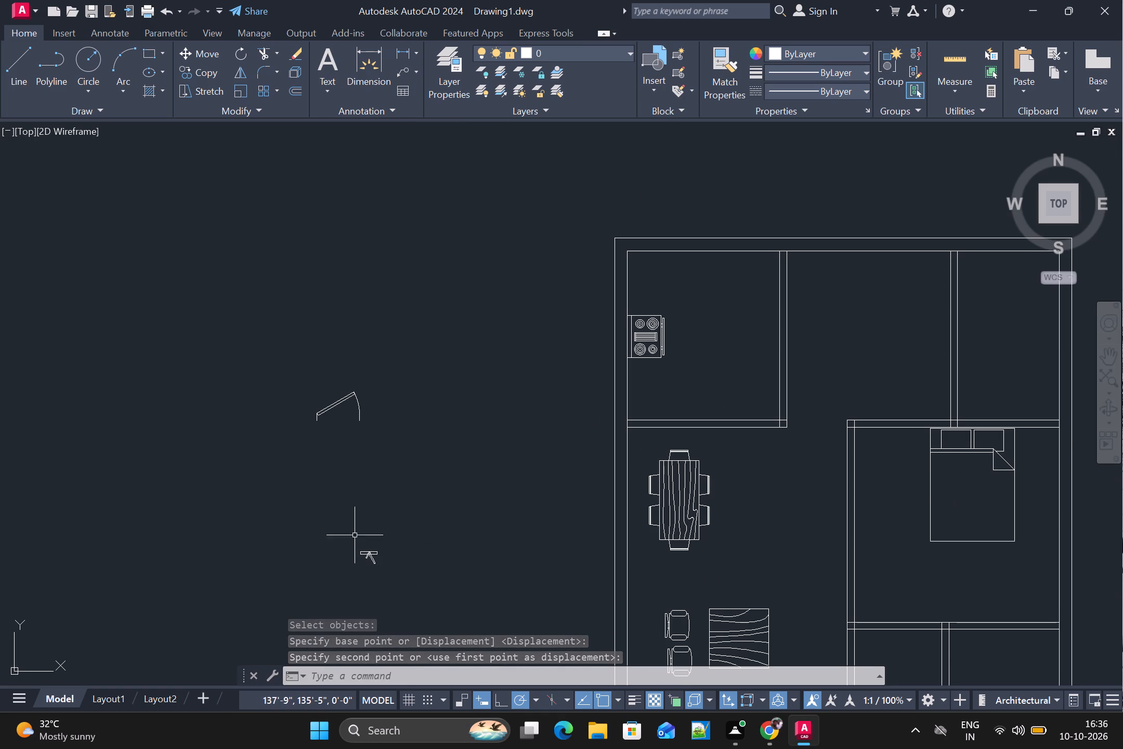
pyautogui.scroll(-1, 495, 527)
pyautogui.moveTo(497, 522); pyautogui.dragTo(441, 382, button='middle')
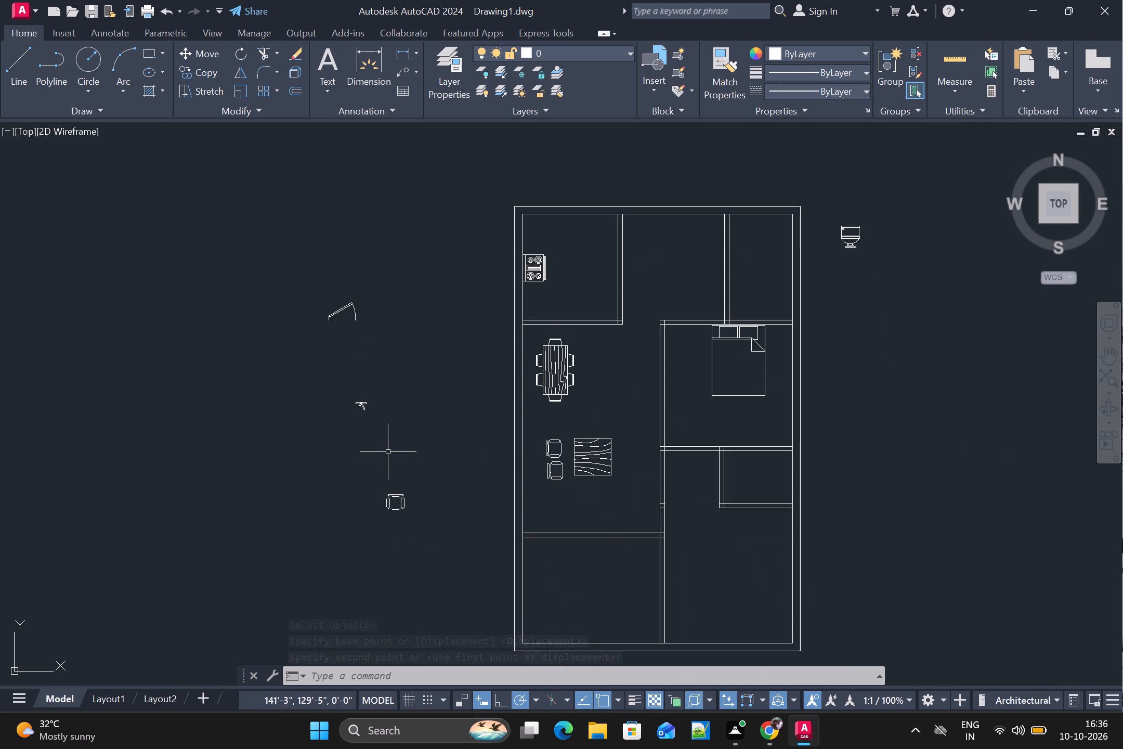
pyautogui.click(656, 78)
pyautogui.click(712, 257)
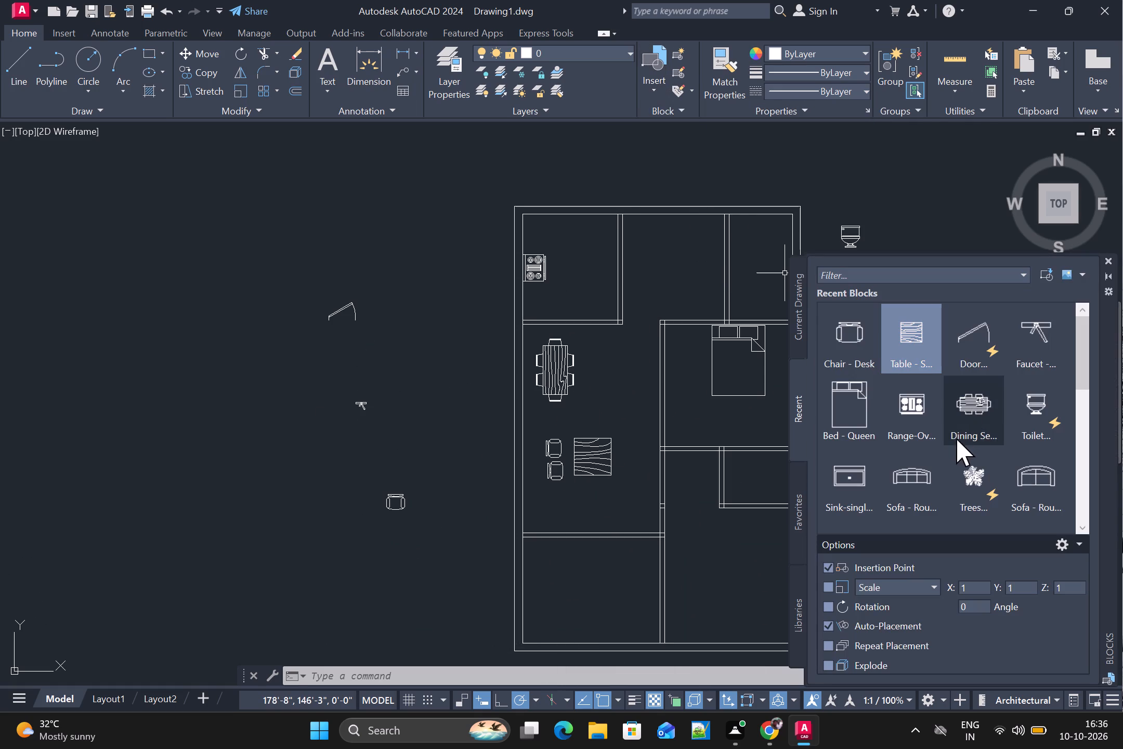
pyautogui.scroll(-2, 974, 440)
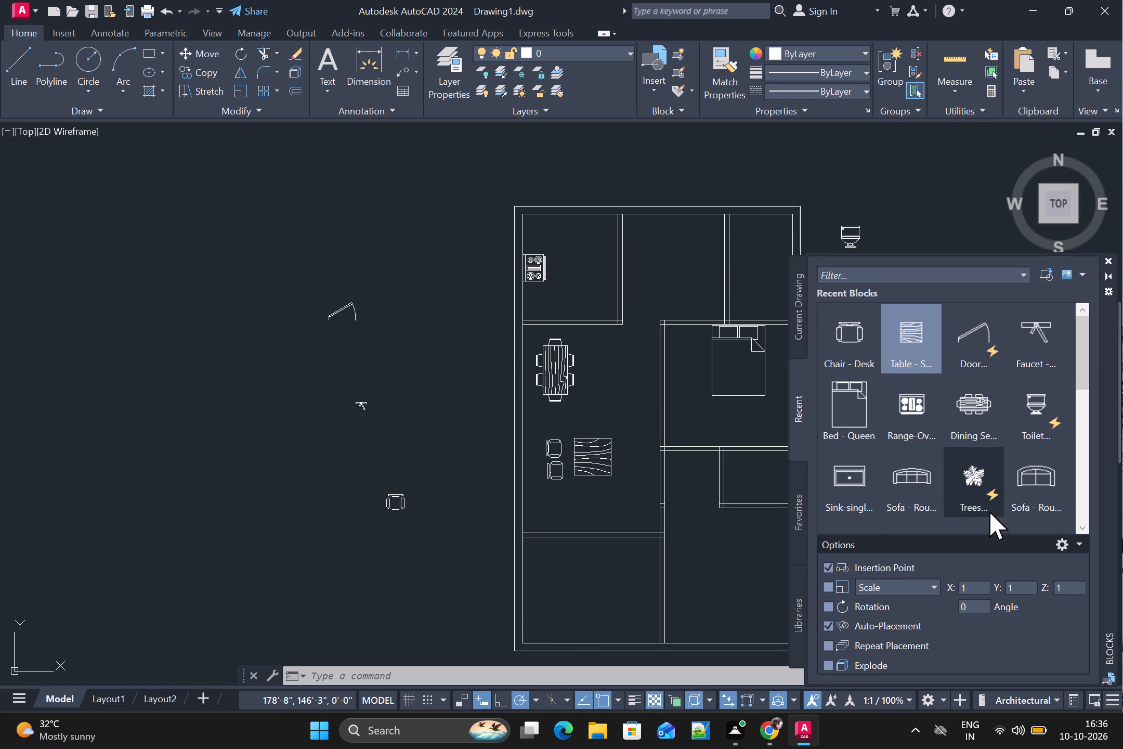
pyautogui.moveTo(865, 472); pyautogui.dragTo(583, 224)
pyautogui.click(1109, 256)
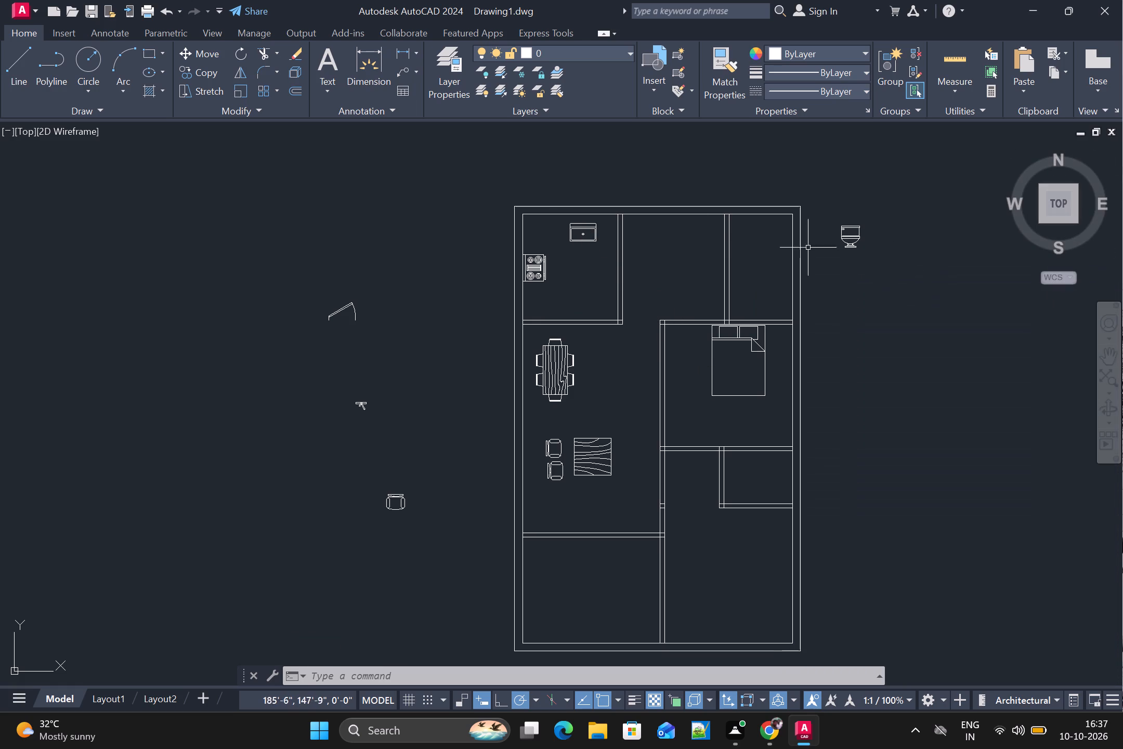
# Move the sink by the middle of its back edge flush onto the top outer wall's inner face.
pyautogui.scroll(2, 584, 229)
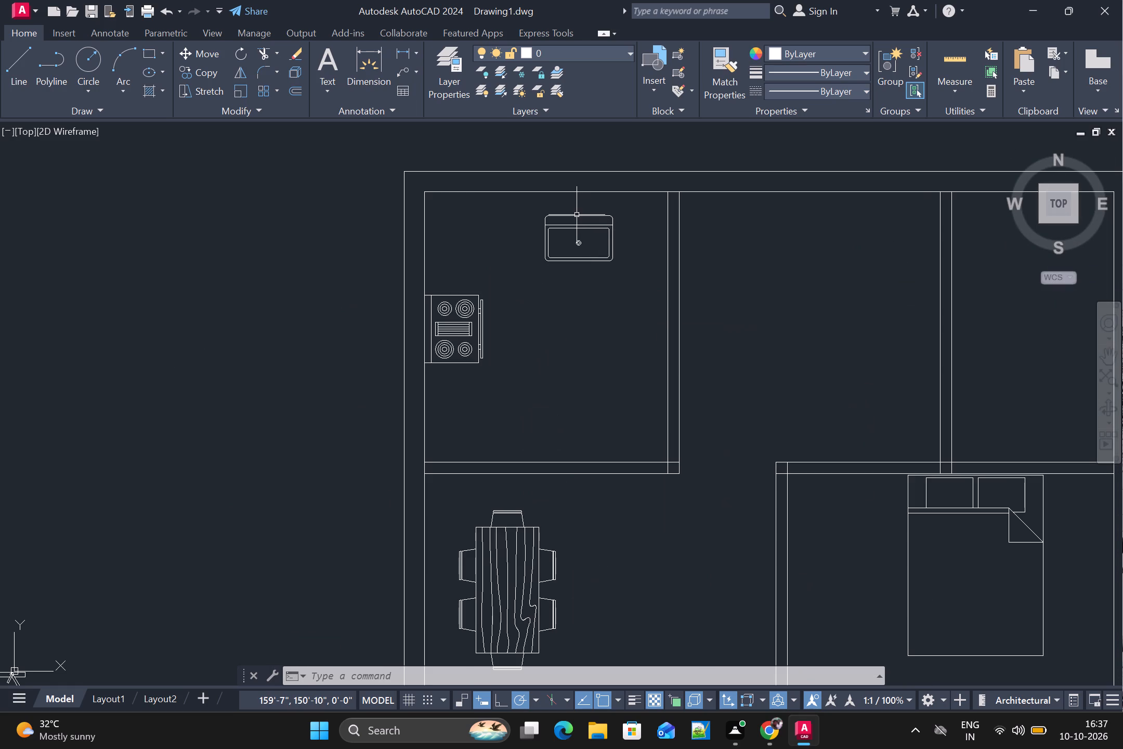
pyautogui.moveTo(577, 215); pyautogui.dragTo(574, 195)
pyautogui.moveTo(581, 216); pyautogui.dragTo(577, 216)
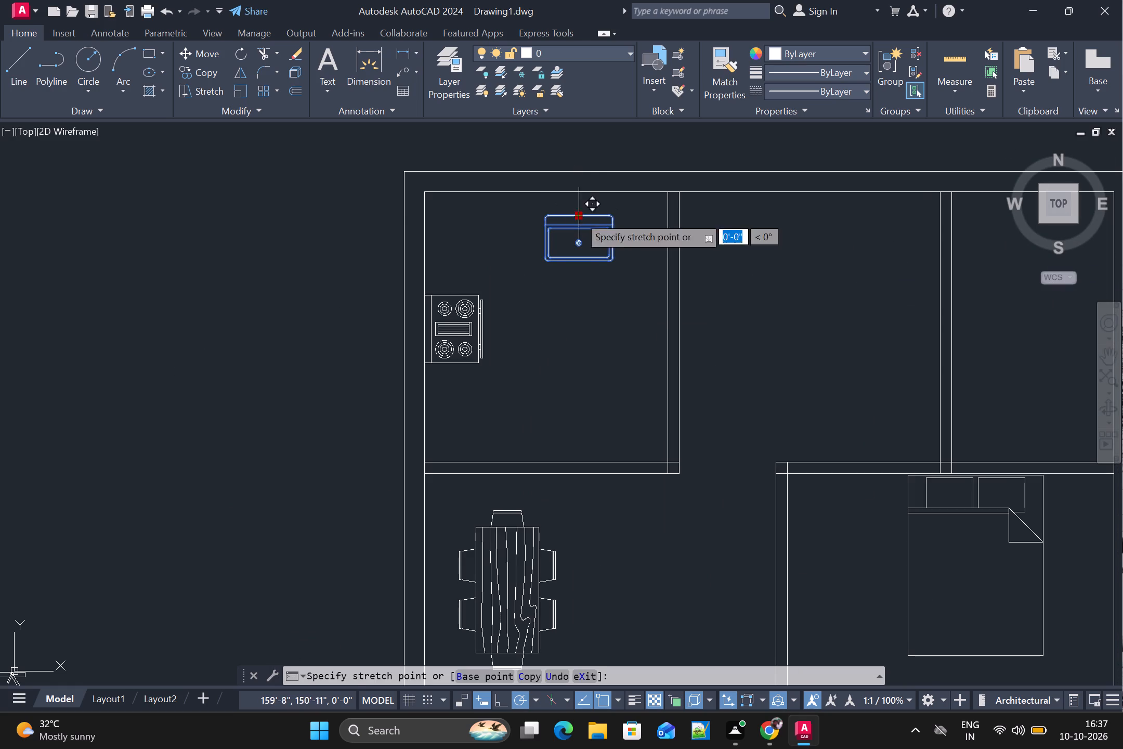
pyautogui.moveTo(577, 216); pyautogui.dragTo(572, 192)
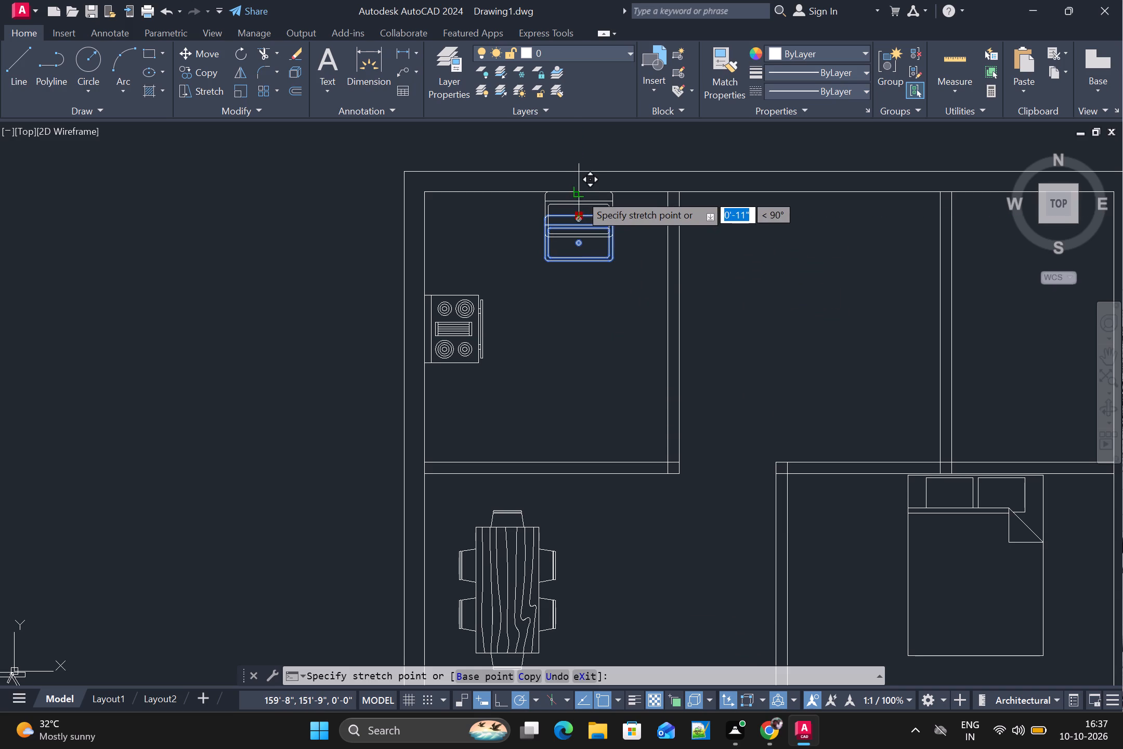
pyautogui.scroll(2, 581, 201)
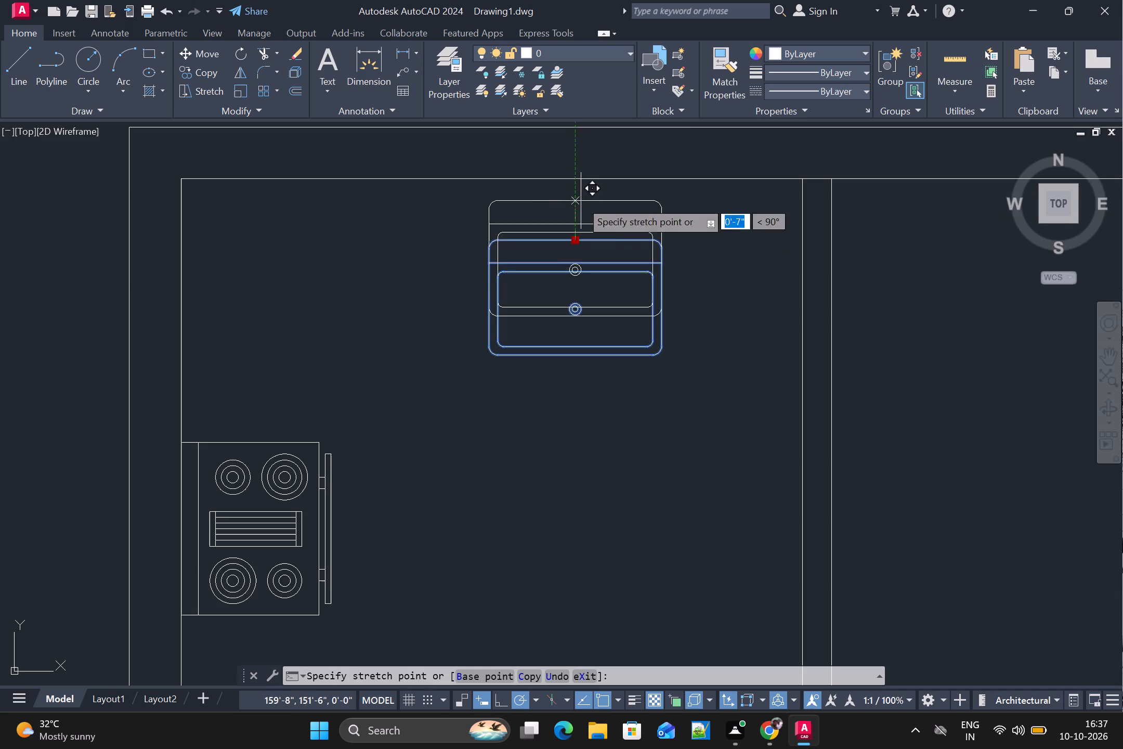
pyautogui.click(573, 183)
pyautogui.scroll(-2, 596, 273)
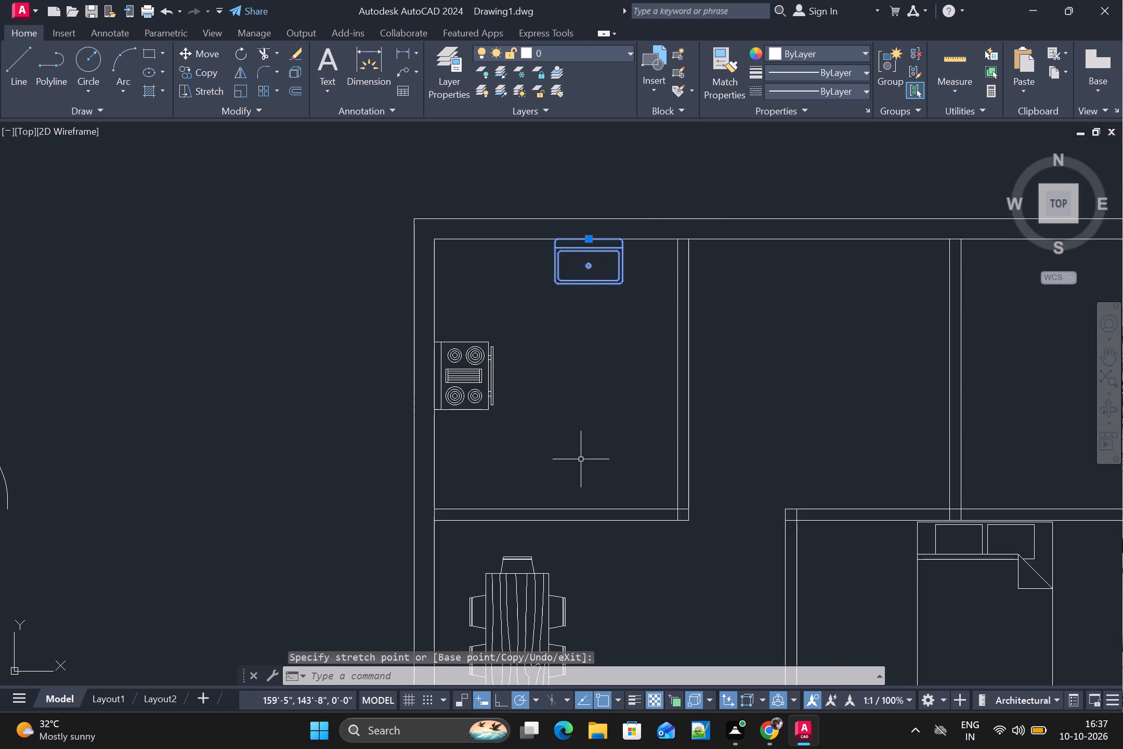
# Move the faucet block from outside the plan onto the middle of the sink's back edge.
pyautogui.scroll(-1, 581, 459)
pyautogui.moveTo(558, 463); pyautogui.dragTo(649, 397, button='middle')
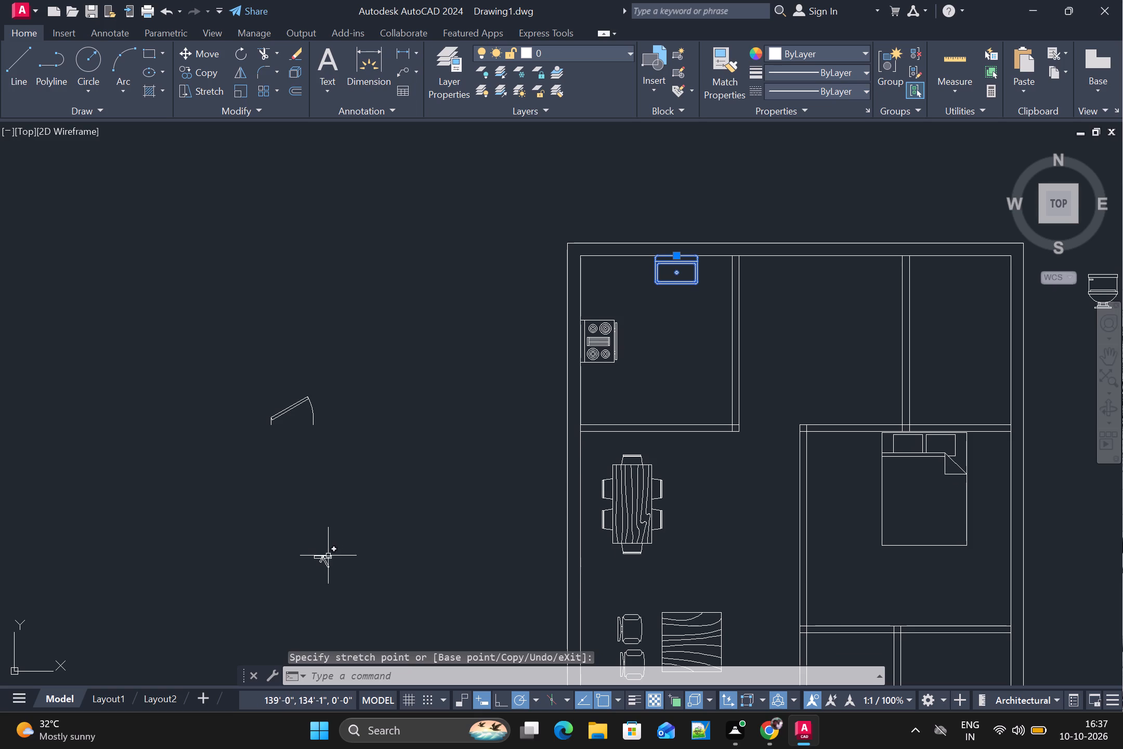
pyautogui.click(323, 558)
pyautogui.moveTo(323, 558); pyautogui.dragTo(658, 260)
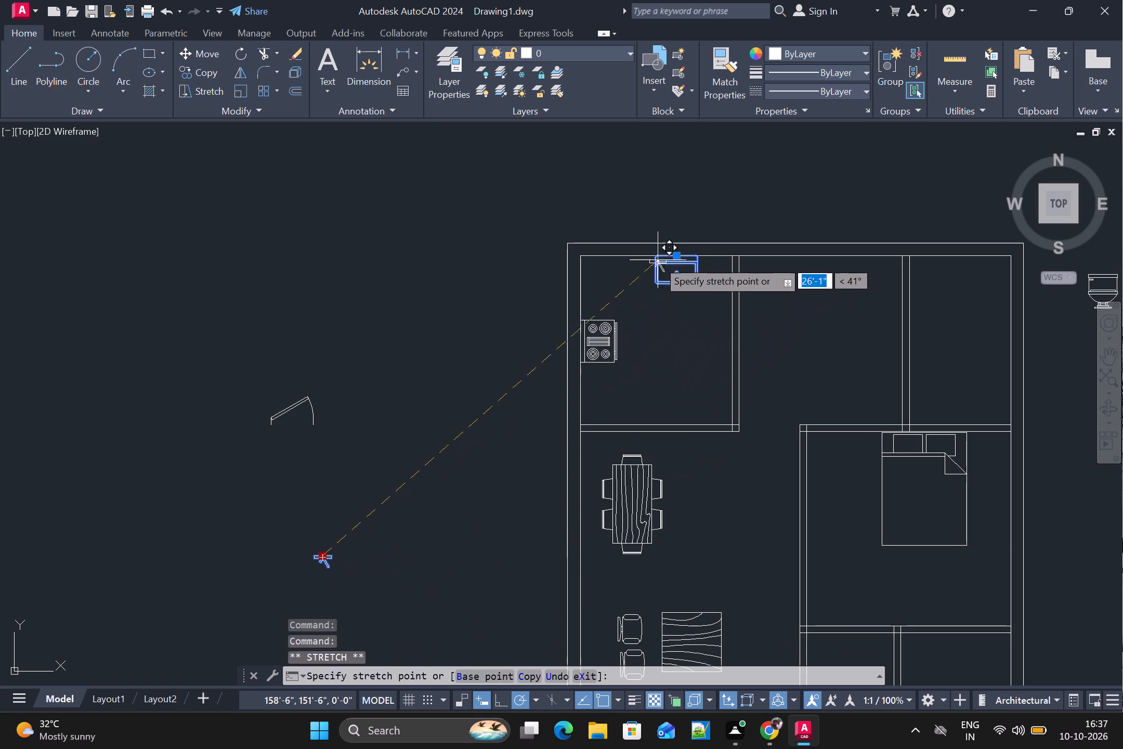
pyautogui.moveTo(658, 260); pyautogui.dragTo(676, 255)
pyautogui.click(676, 255)
pyautogui.press('Escape')
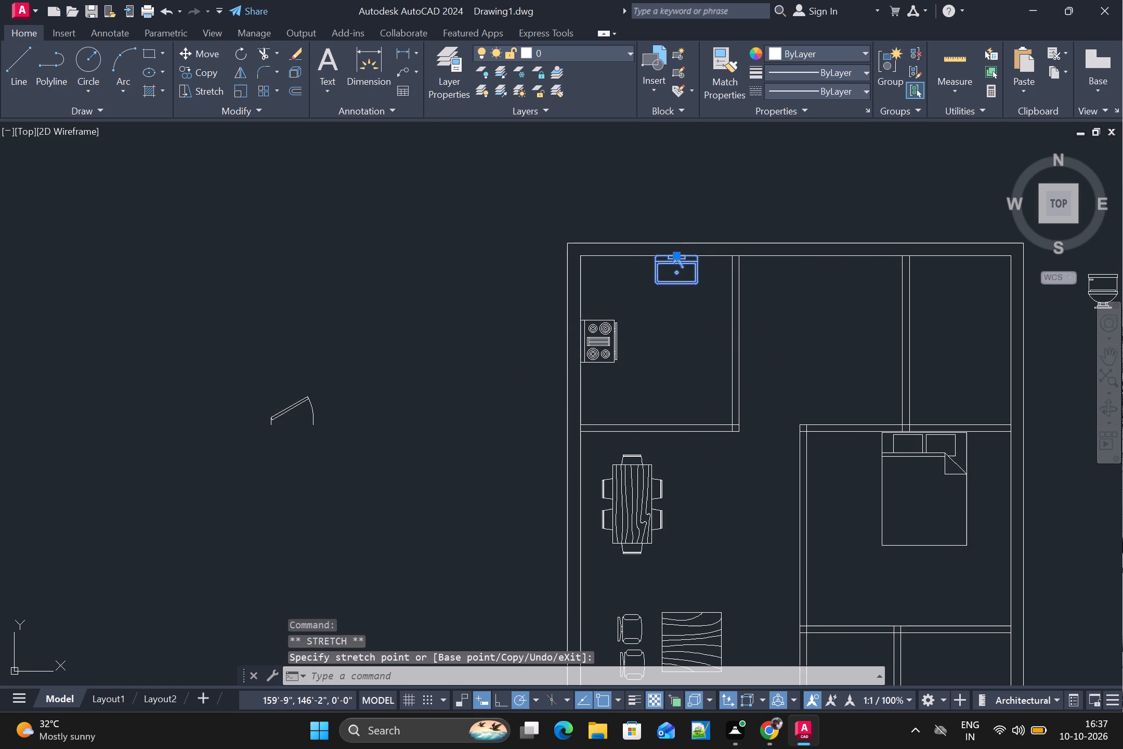
pyautogui.scroll(1, 682, 342)
pyautogui.scroll(-1, 678, 358)
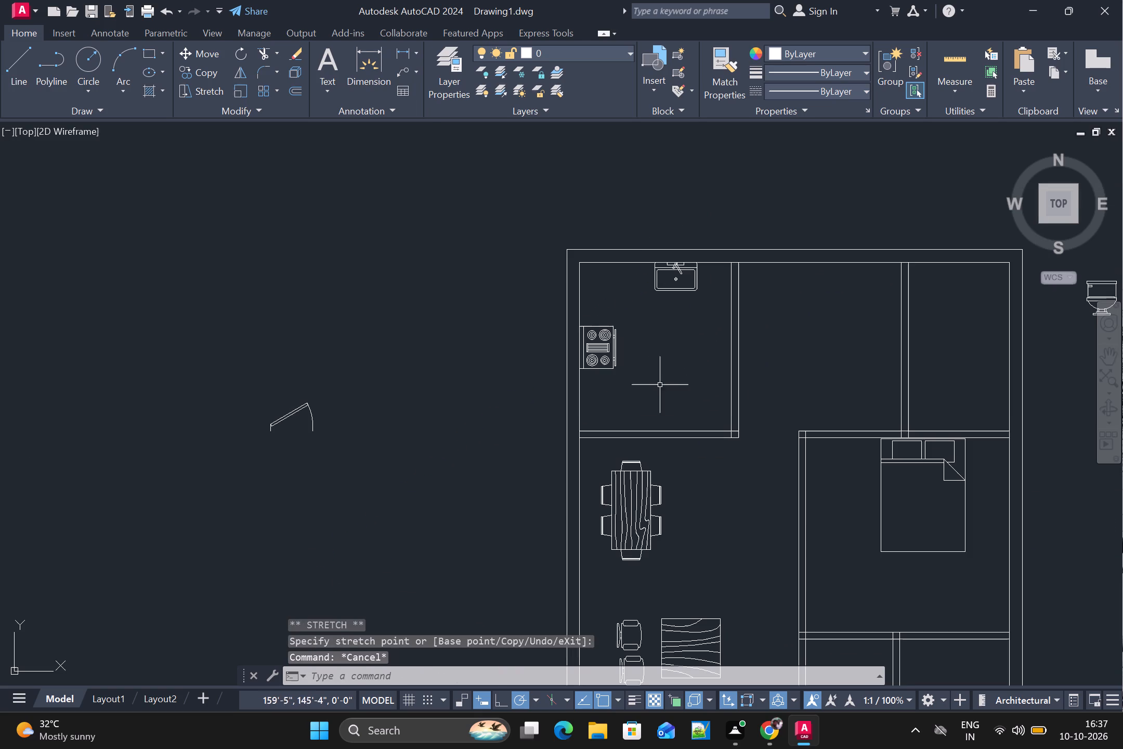
# Draw the L-shaped kitchen counter edge about 8' up from the lower partition, just clear of the range-oven, and across to the room's right partition.
pyautogui.press('l')
pyautogui.press('Return')
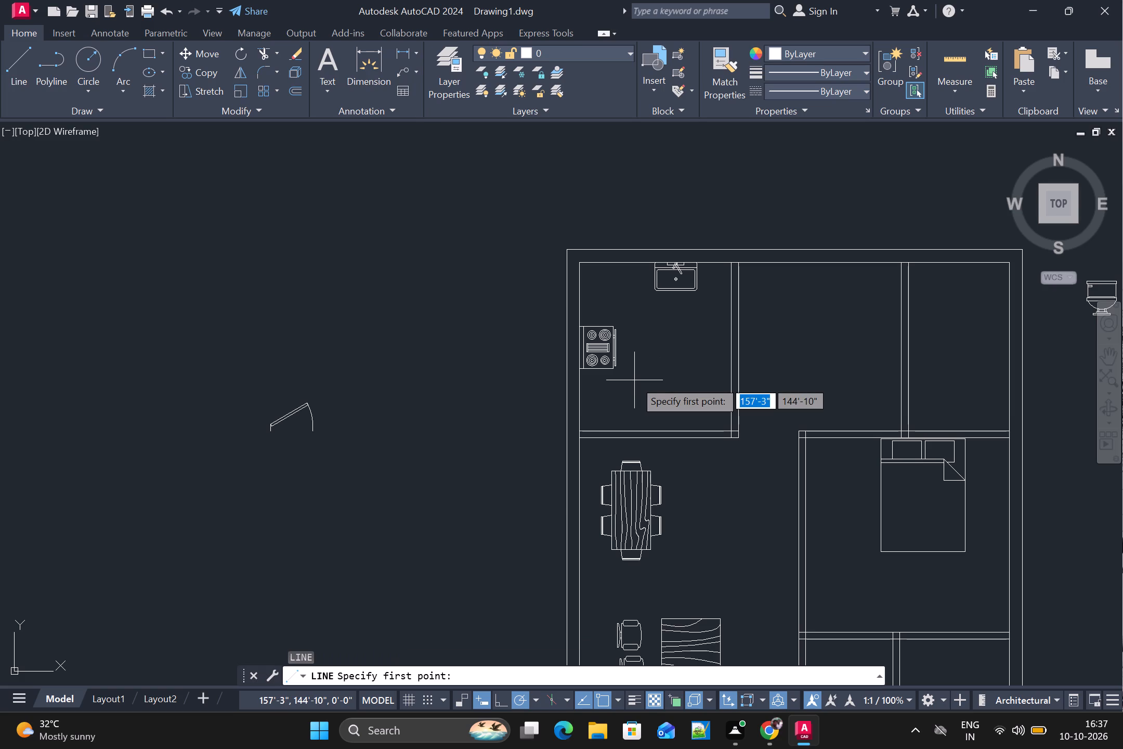
pyautogui.click(619, 432)
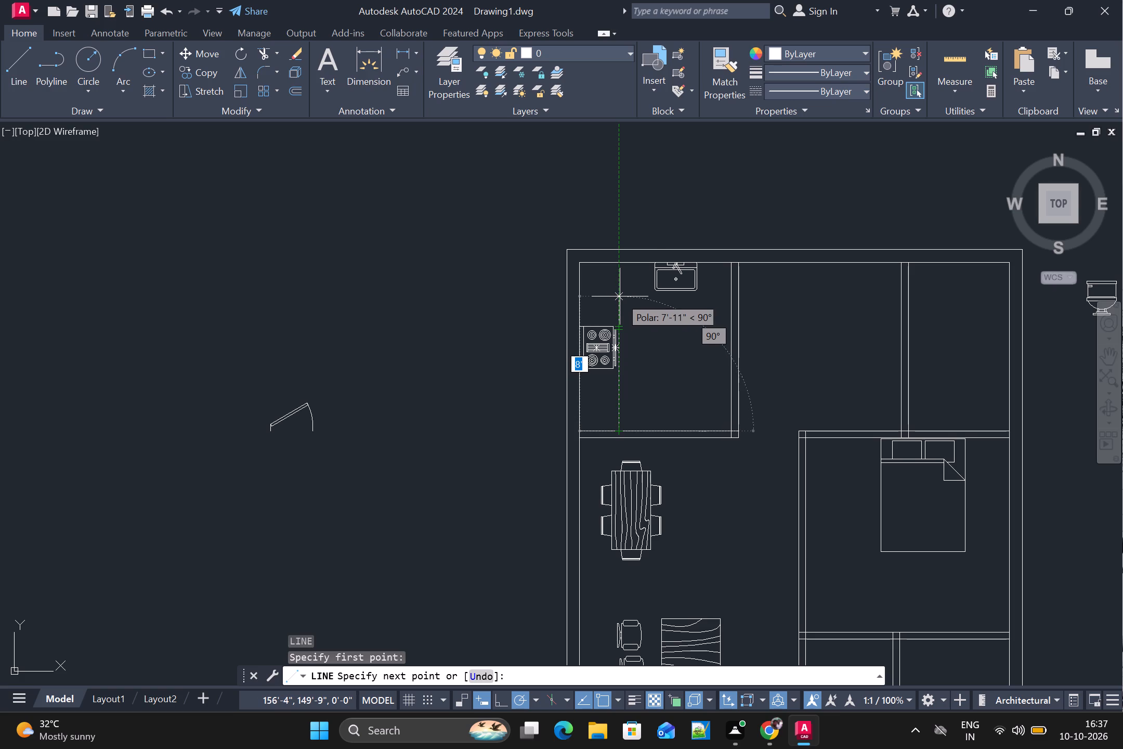
pyautogui.click(620, 296)
pyautogui.click(736, 298)
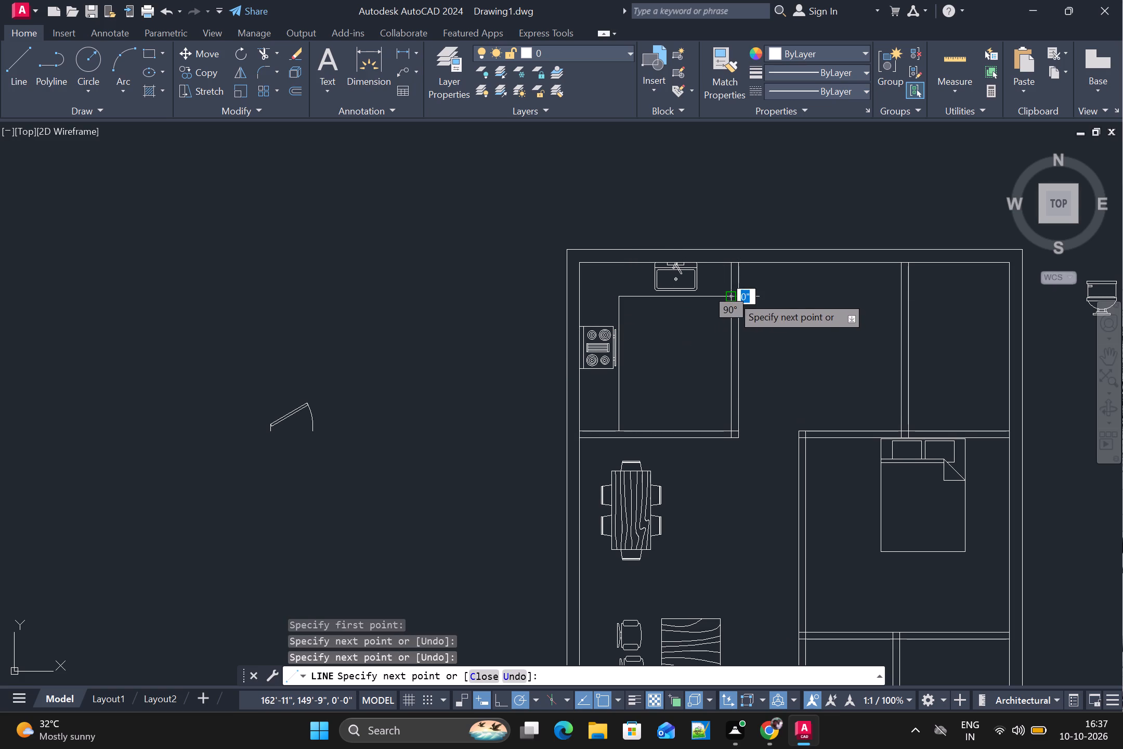
pyautogui.press('Escape')
# Draw a vertical line from the counter's front edge to the top wall's inner face, just right of the sink.
pyautogui.scroll(-2, 723, 346)
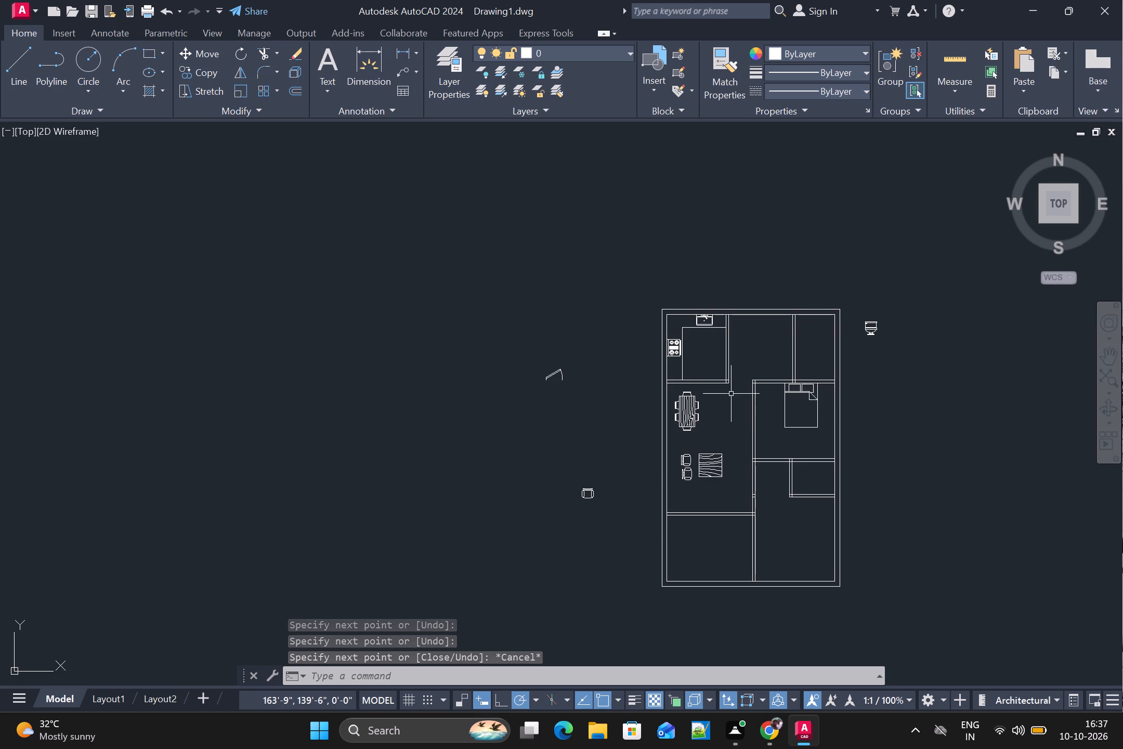
pyautogui.scroll(2, 737, 330)
pyautogui.press('l')
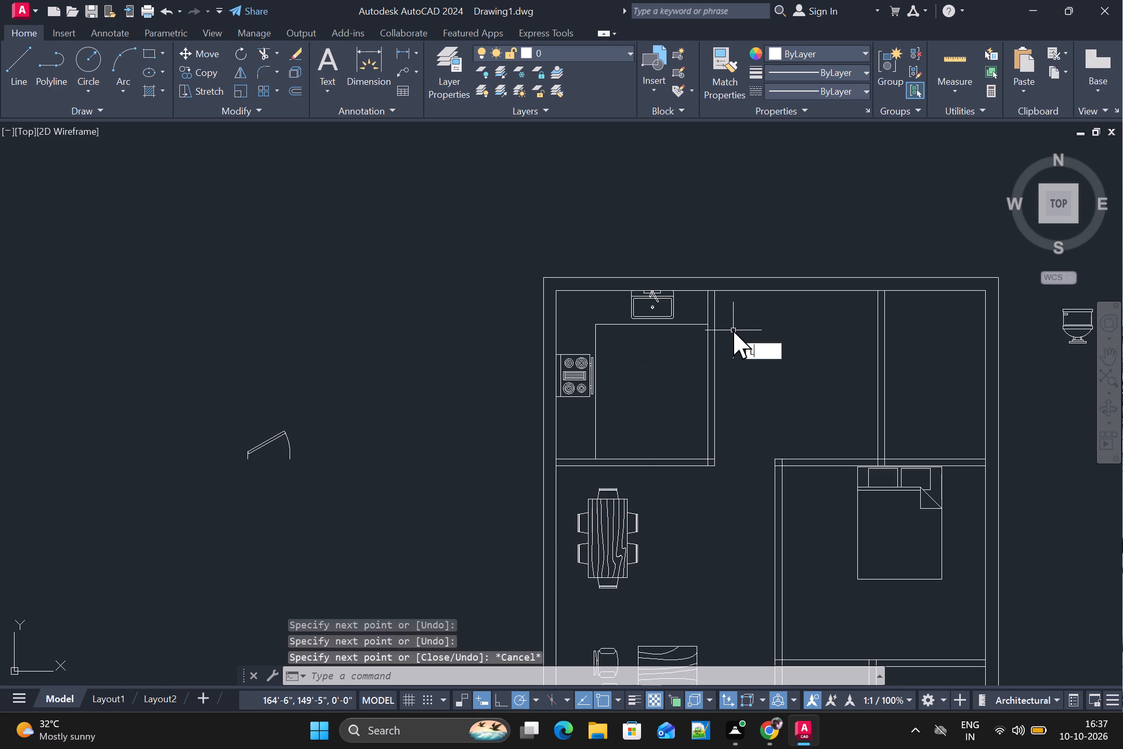
pyautogui.press('Return')
pyautogui.scroll(2, 676, 322)
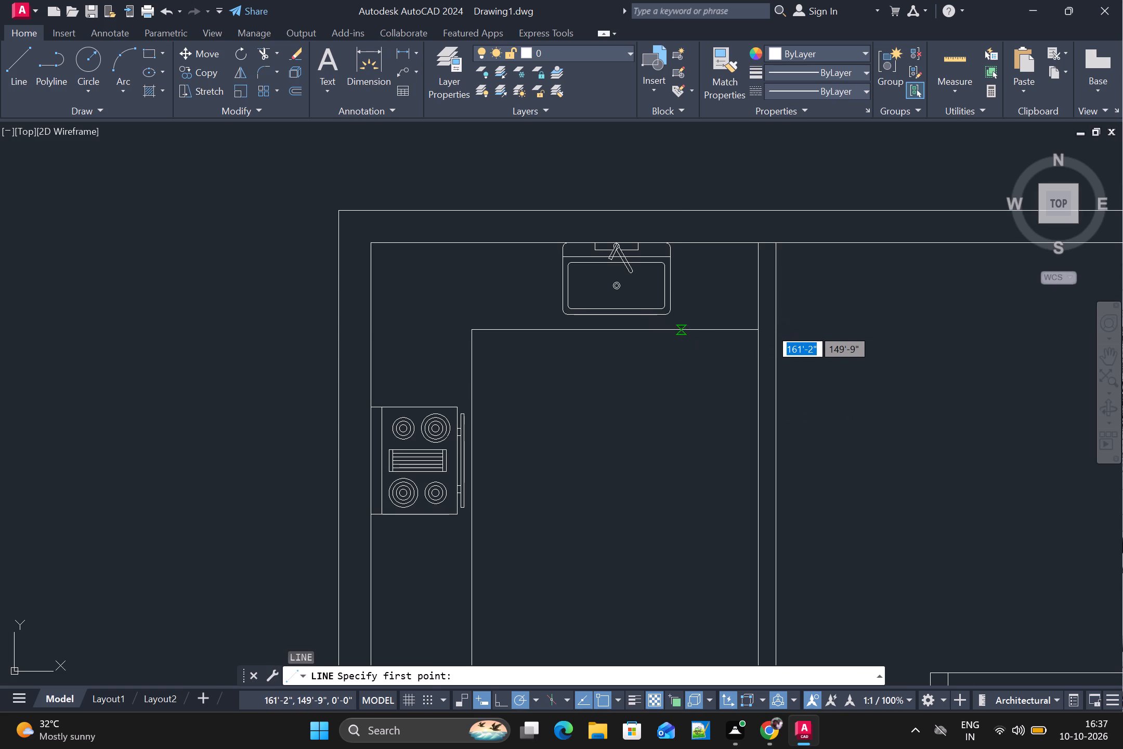
pyautogui.click(681, 328)
pyautogui.click(681, 245)
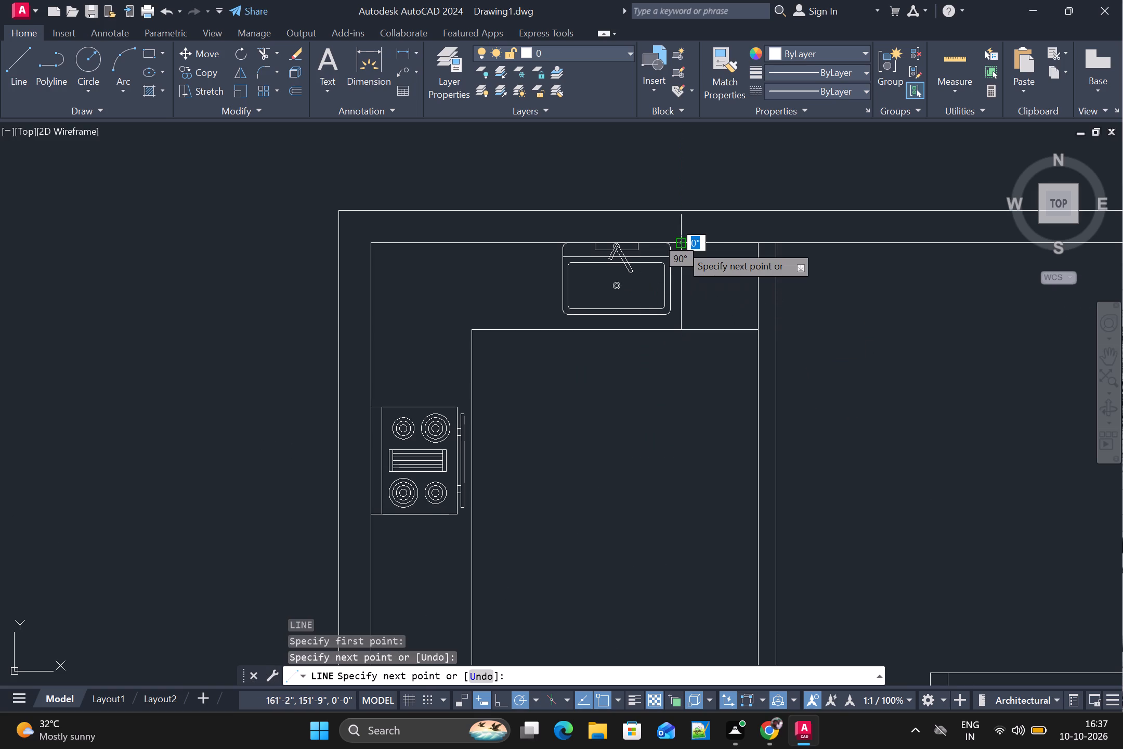
pyautogui.press('Escape')
# Draw a second vertical line about 5" right of the first, from the top wall's inner face to the counter's front edge.
pyautogui.scroll(-1, 826, 379)
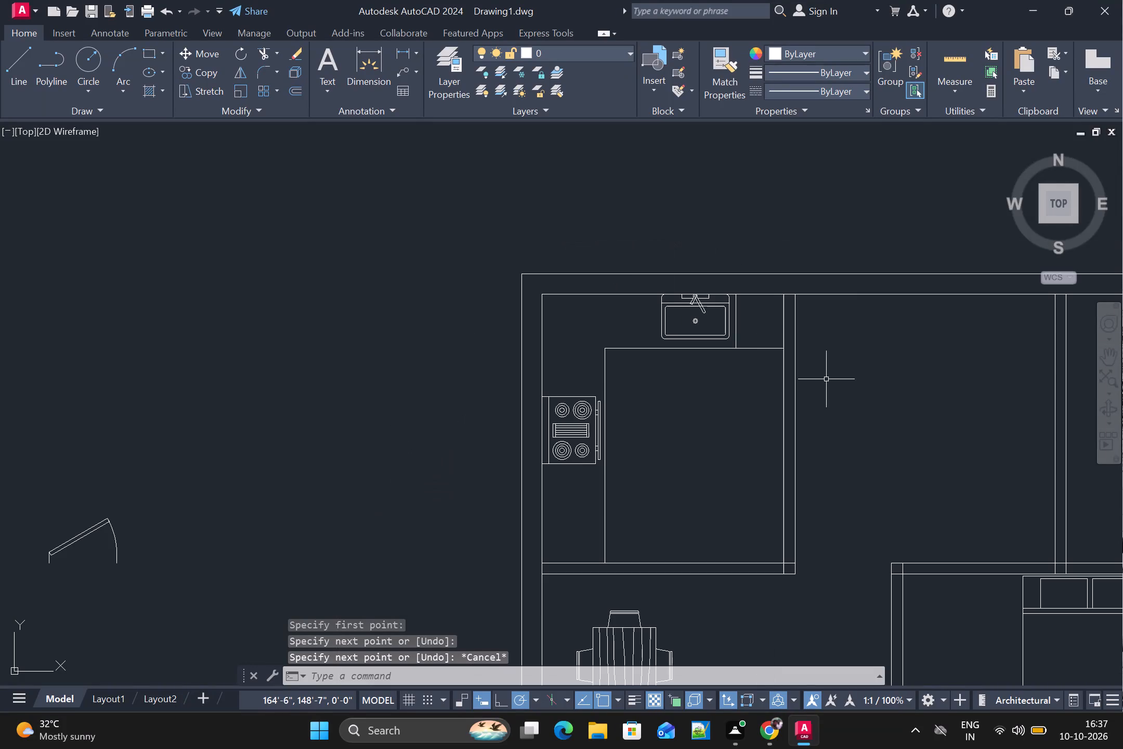
pyautogui.moveTo(884, 437); pyautogui.dragTo(719, 350, button='middle')
pyautogui.scroll(-2, 714, 351)
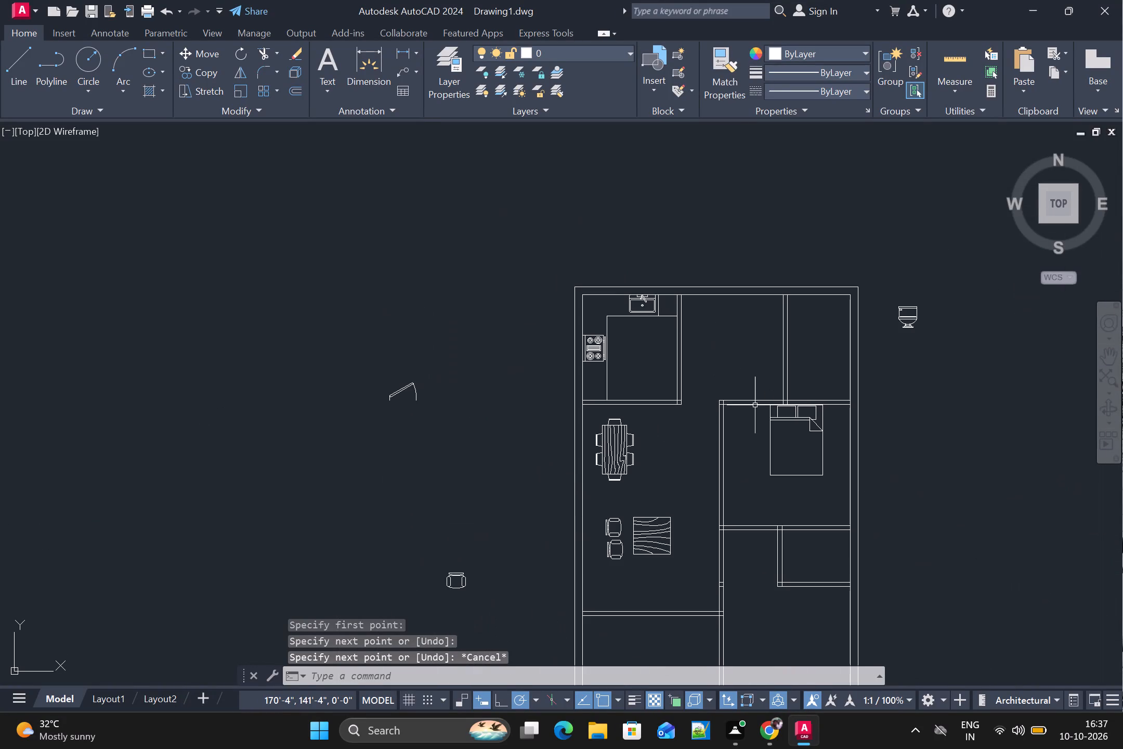
pyautogui.scroll(2, 755, 405)
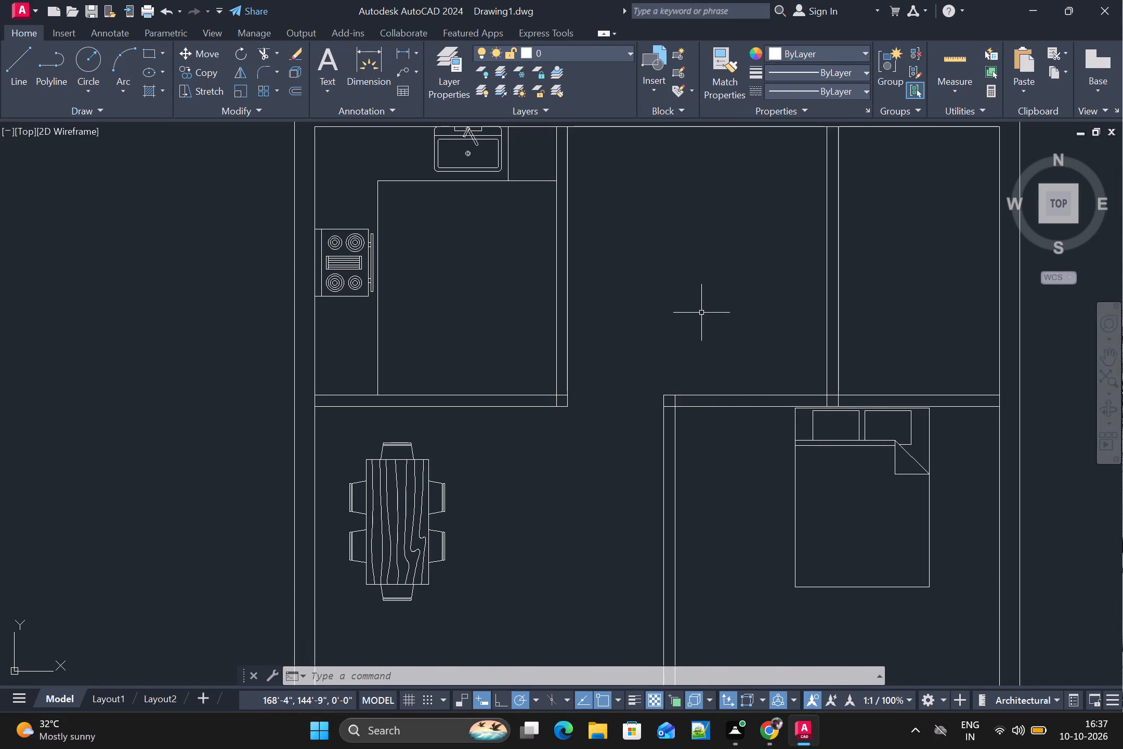
pyautogui.scroll(-1, 701, 311)
pyautogui.moveTo(701, 311); pyautogui.dragTo(711, 430, button='middle')
pyautogui.press('l')
pyautogui.press('Return')
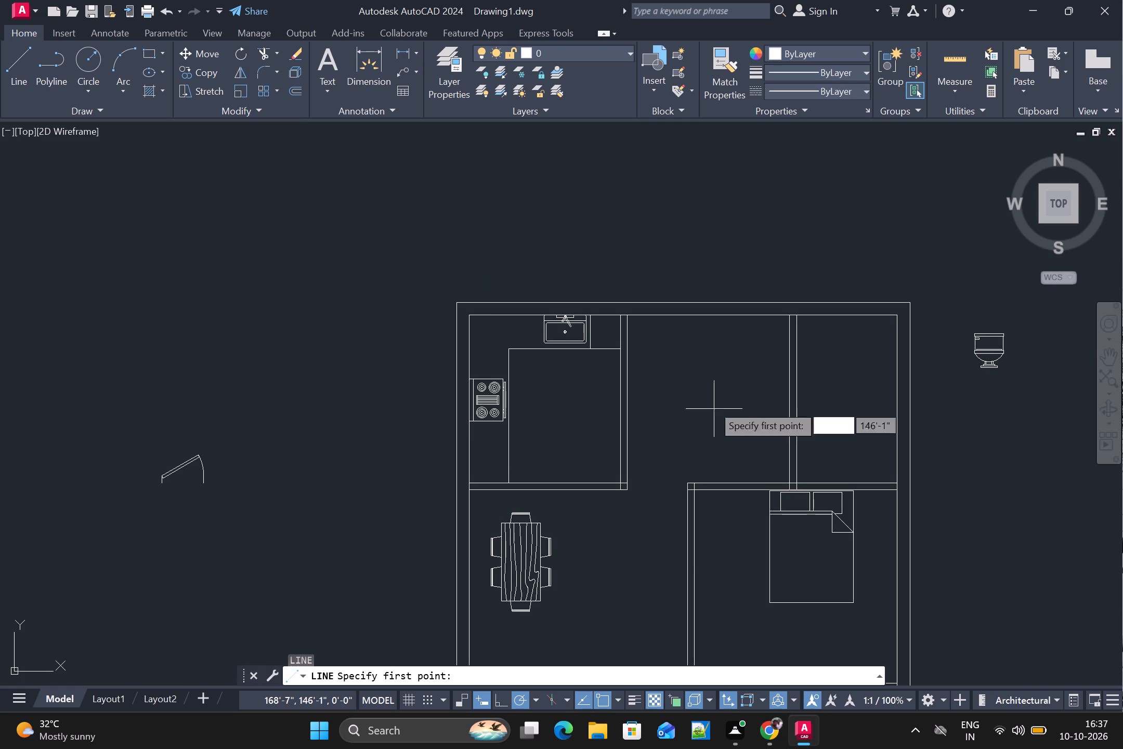
pyautogui.scroll(1, 676, 345)
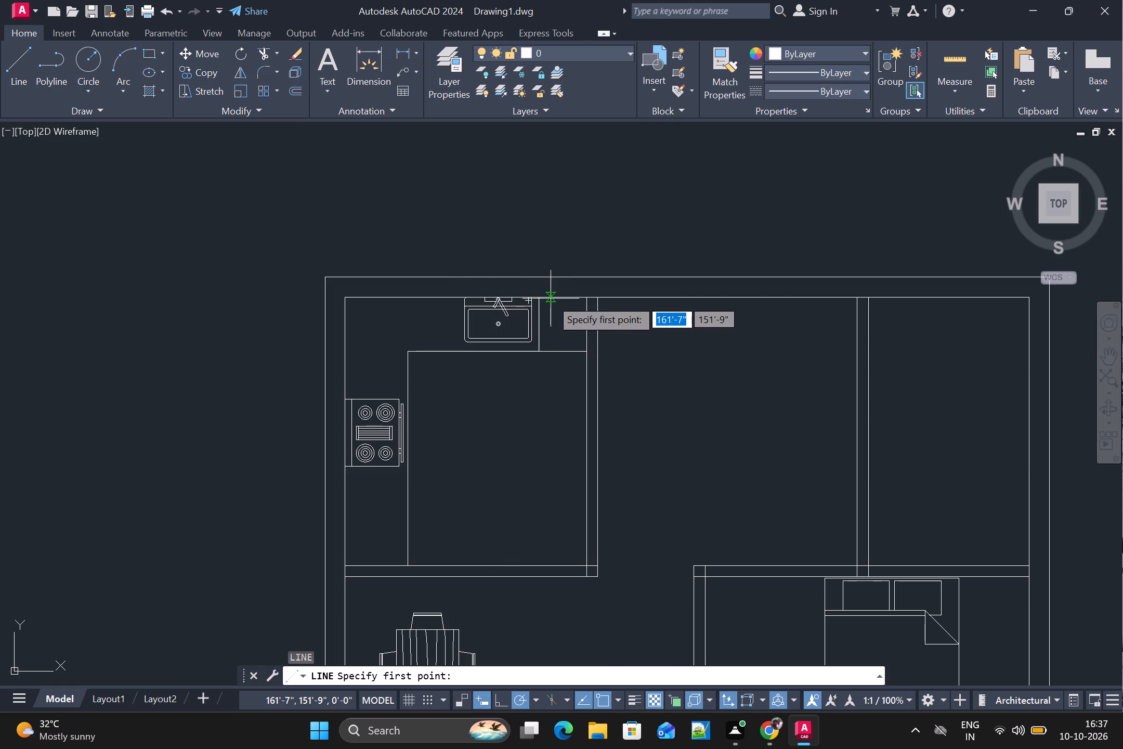
pyautogui.click(551, 299)
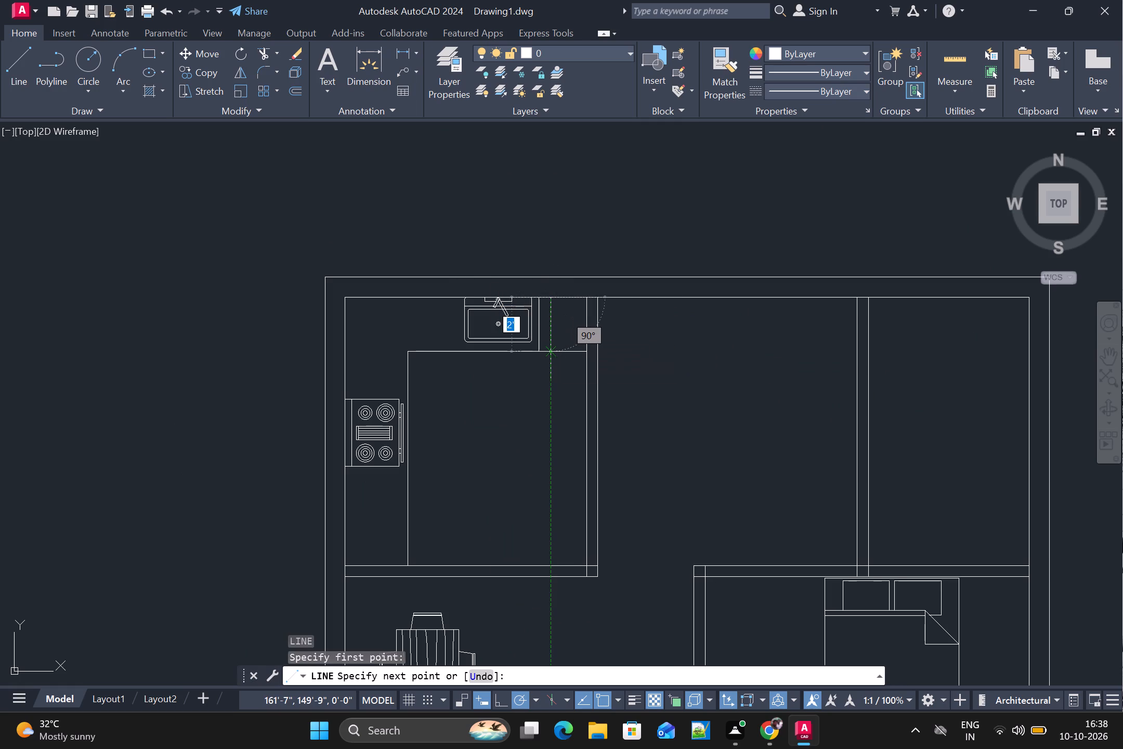
pyautogui.click(549, 350)
pyautogui.press('Escape')
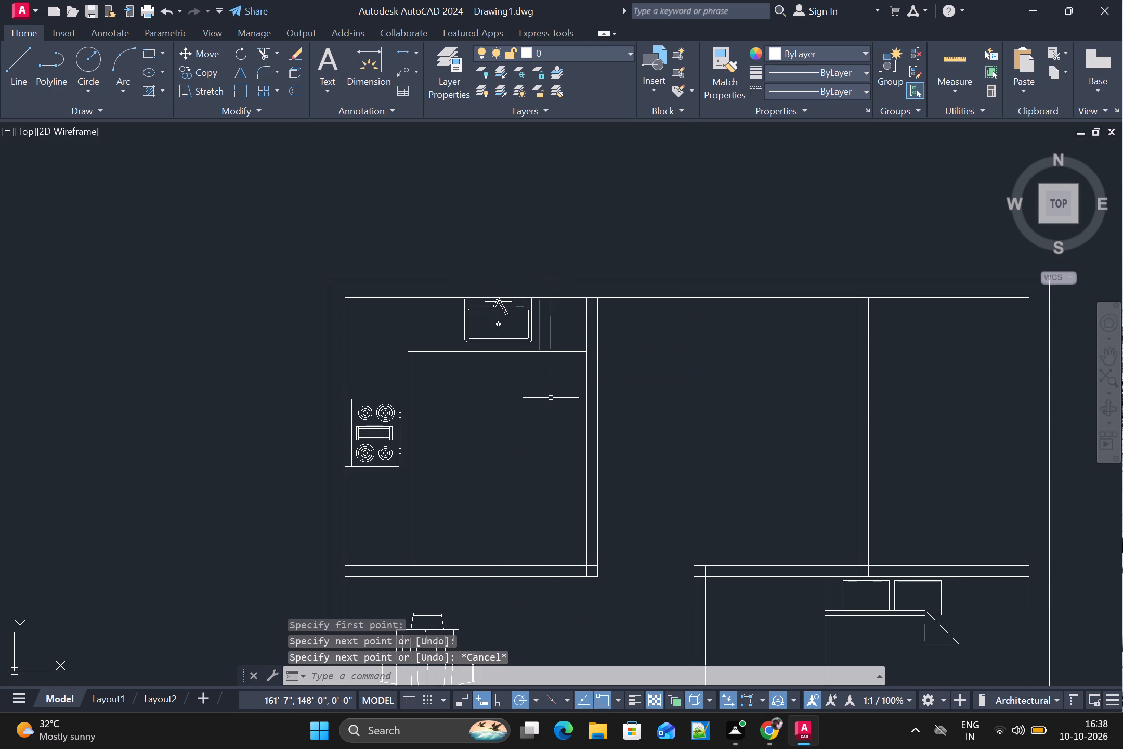
# Draw a horizontal line about 1'-4" long from the second vertical line to the right partition, about 1" above the counter's front edge.
pyautogui.scroll(1, 560, 390)
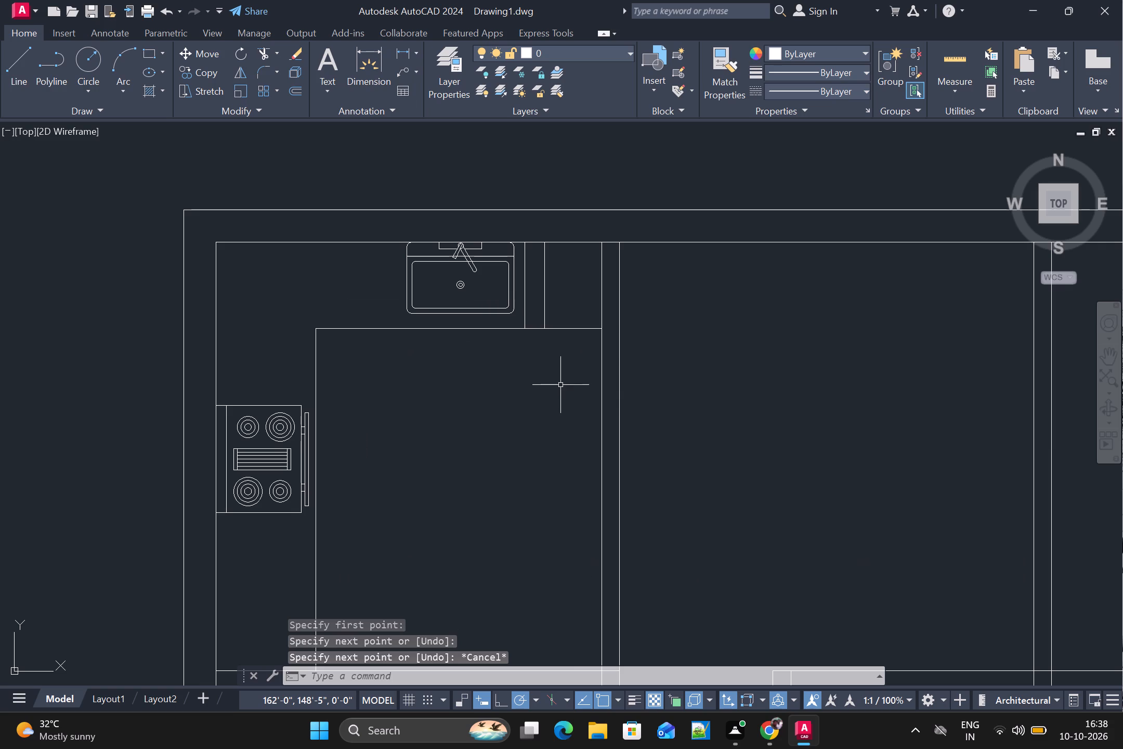
pyautogui.press('l')
pyautogui.press('Return')
pyautogui.scroll(2, 558, 323)
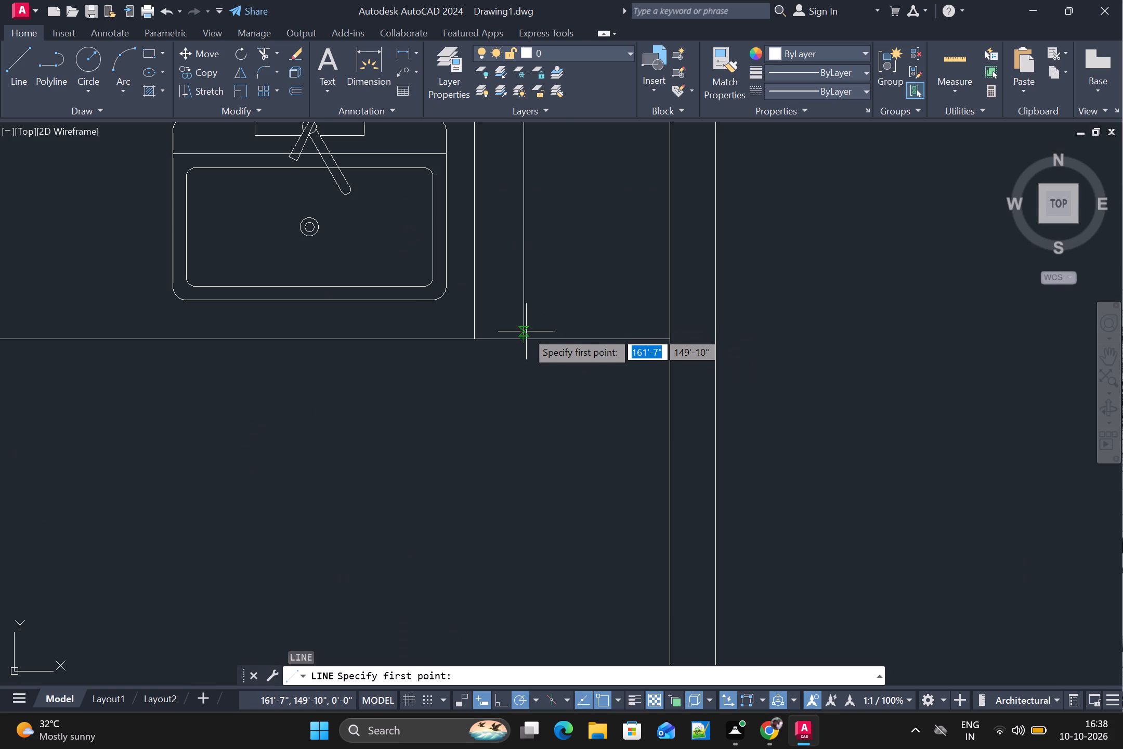
pyautogui.click(524, 329)
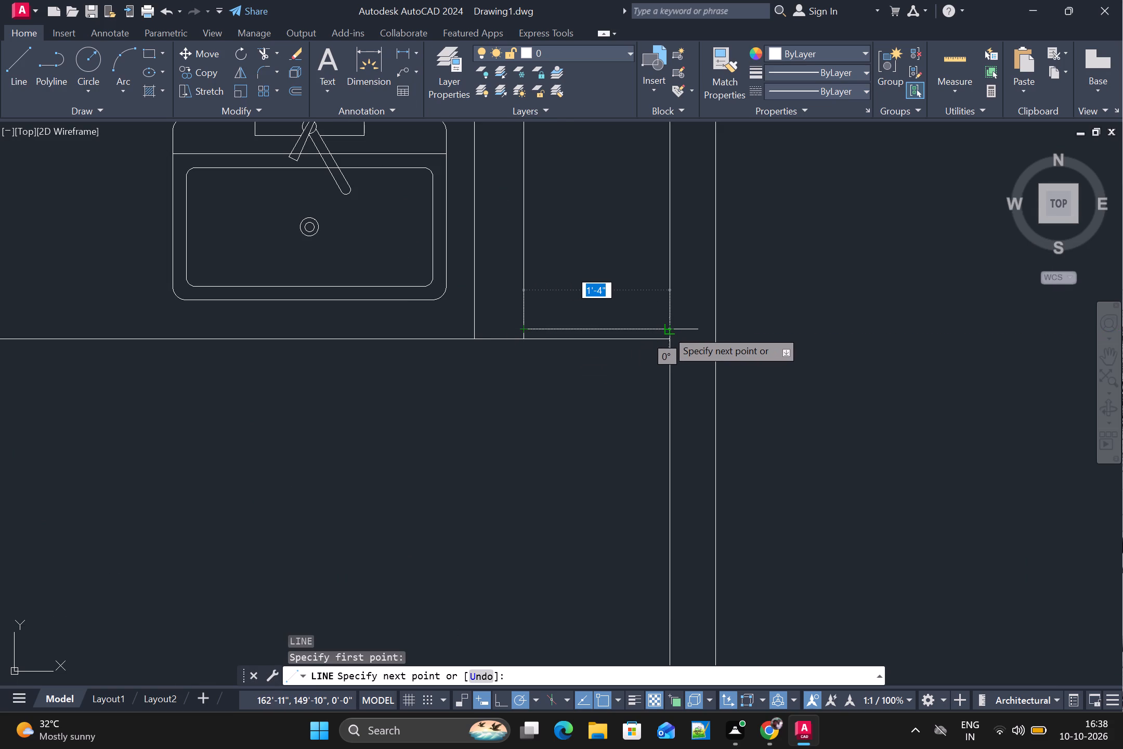
pyautogui.click(667, 330)
pyautogui.scroll(-2, 636, 349)
pyautogui.press('Escape')
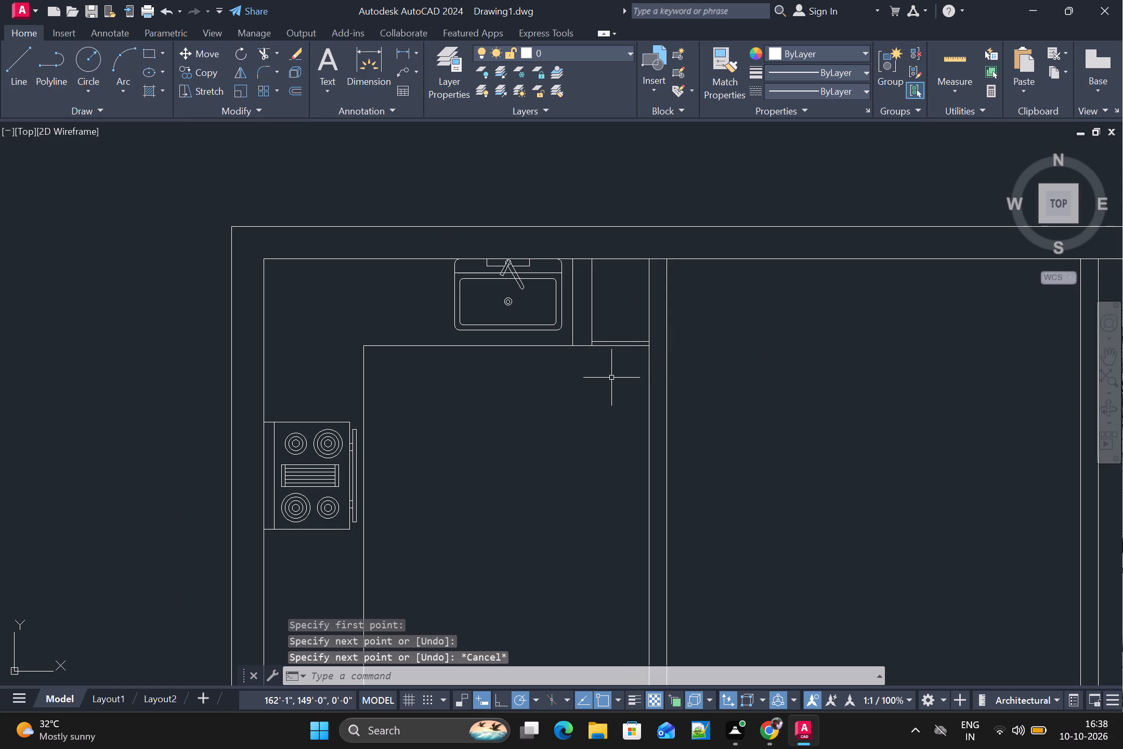
# Trim the counter's front edge between the two vertical lines beside the sink.
pyautogui.write('TR')
pyautogui.press('Return')
pyautogui.scroll(1, 579, 351)
pyautogui.moveTo(575, 322); pyautogui.dragTo(575, 327)
pyautogui.moveTo(576, 335); pyautogui.dragTo(579, 365)
pyautogui.press('Escape')
pyautogui.write('TR')
pyautogui.press('Return')
pyautogui.moveTo(582, 325); pyautogui.dragTo(573, 417)
pyautogui.scroll(-3, 573, 417)
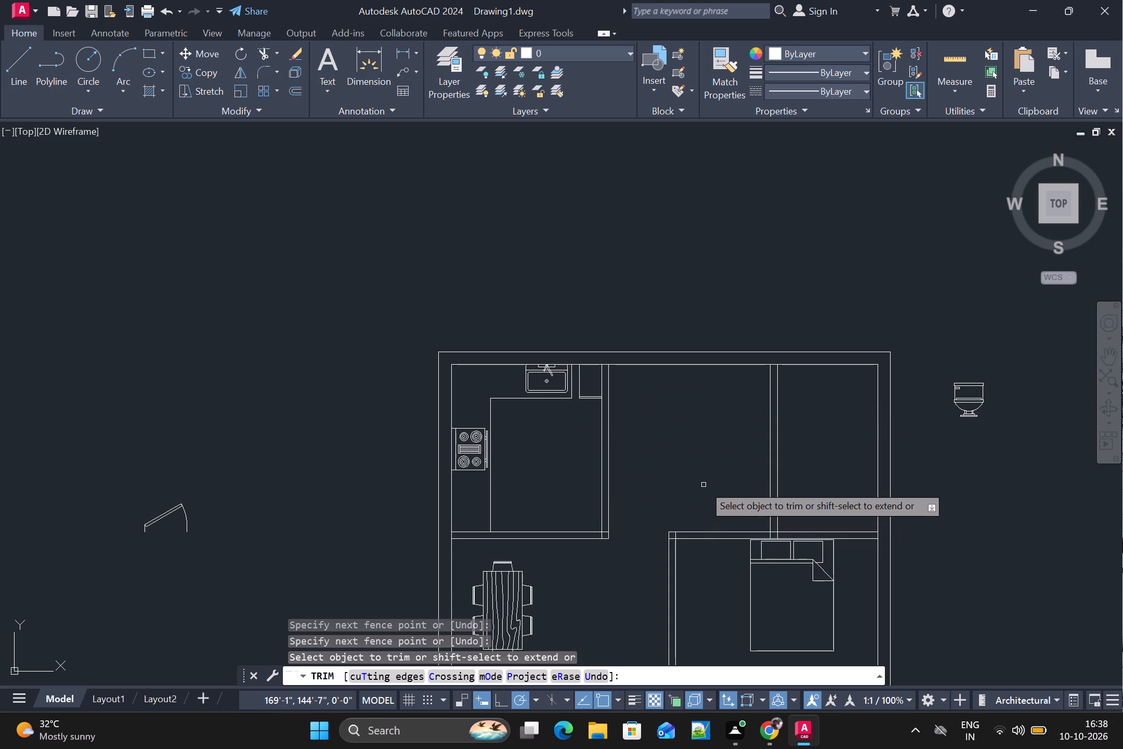
pyautogui.moveTo(703, 485); pyautogui.dragTo(567, 286, button='middle')
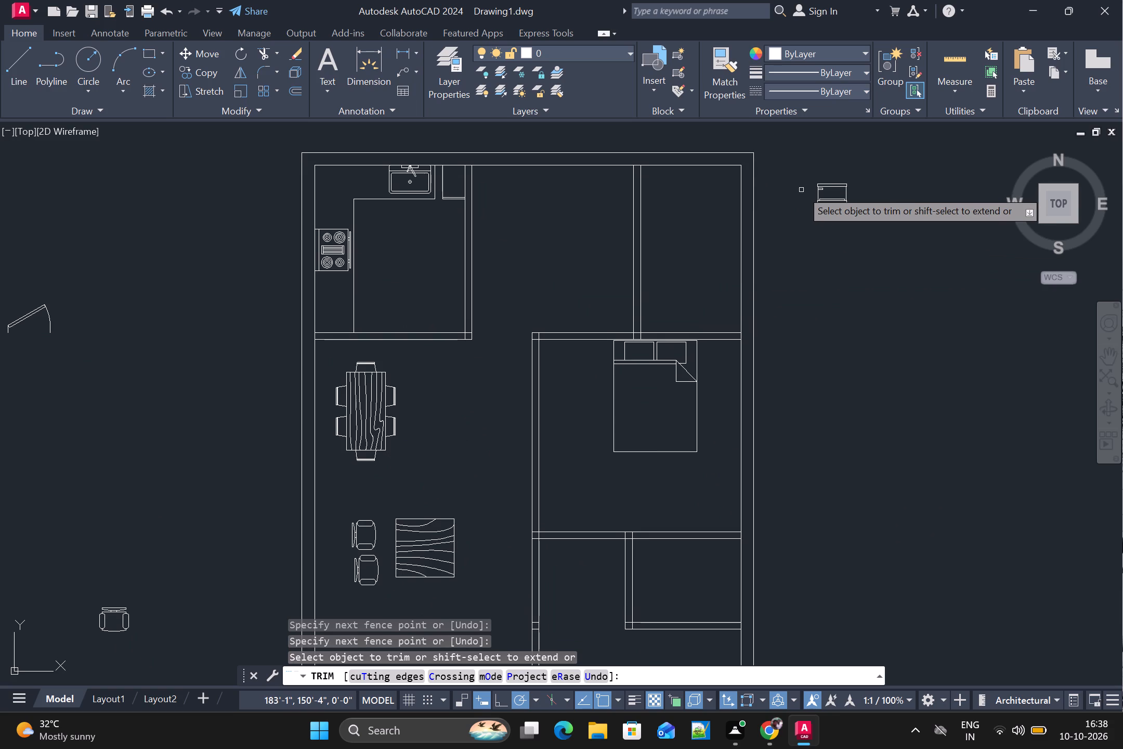
pyautogui.press('Escape')
# Switch the toilet block outside the plan from its front elevation to its top view.
pyautogui.click(843, 197)
pyautogui.click(837, 203)
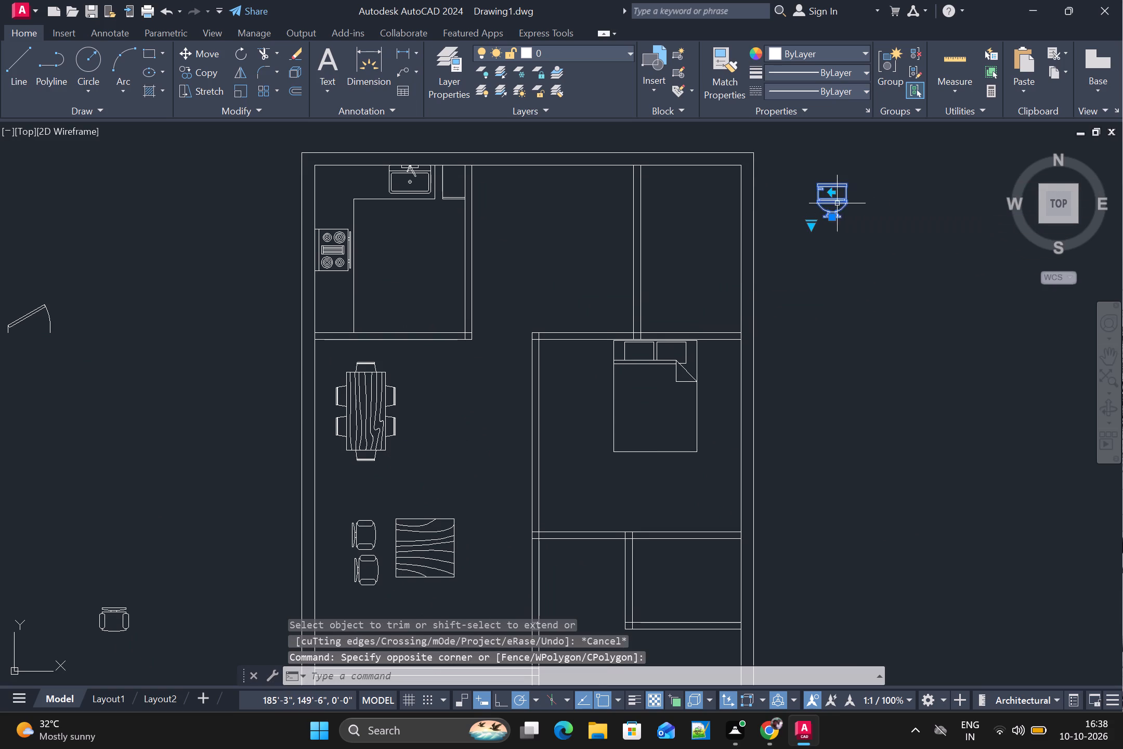
pyautogui.click(813, 228)
pyautogui.click(867, 250)
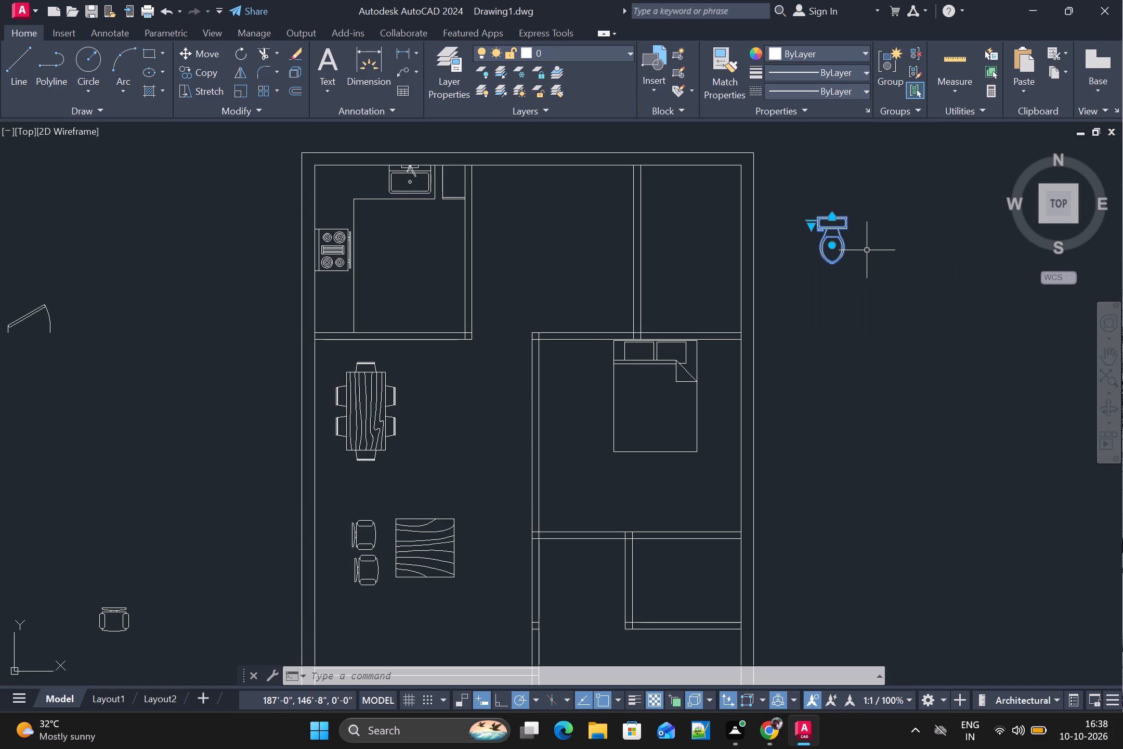
# Rotate the toilet block a quarter turn clockwise about the midpoint of its tank's back edge, so the bowl faces west.
pyautogui.write('RO')
pyautogui.press('Return')
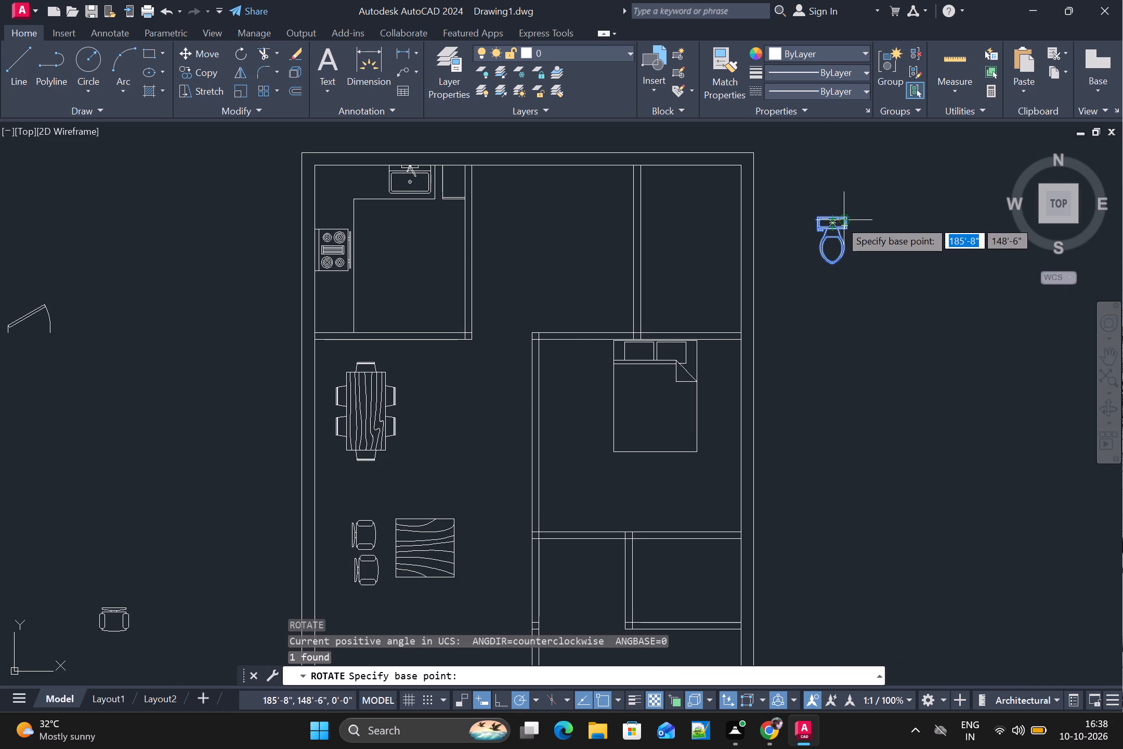
pyautogui.click(832, 218)
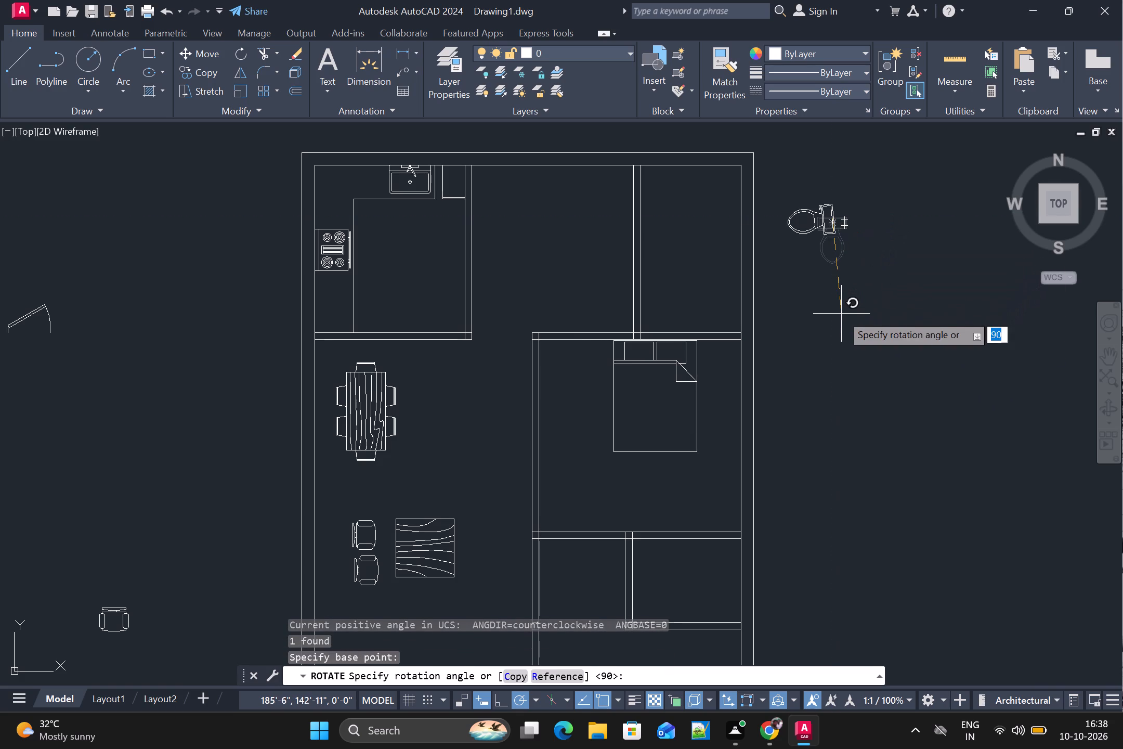
pyautogui.click(838, 321)
# Move the toilet by its tank's back midpoint onto the east outer wall's inner face in the northeast room.
pyautogui.press('m')
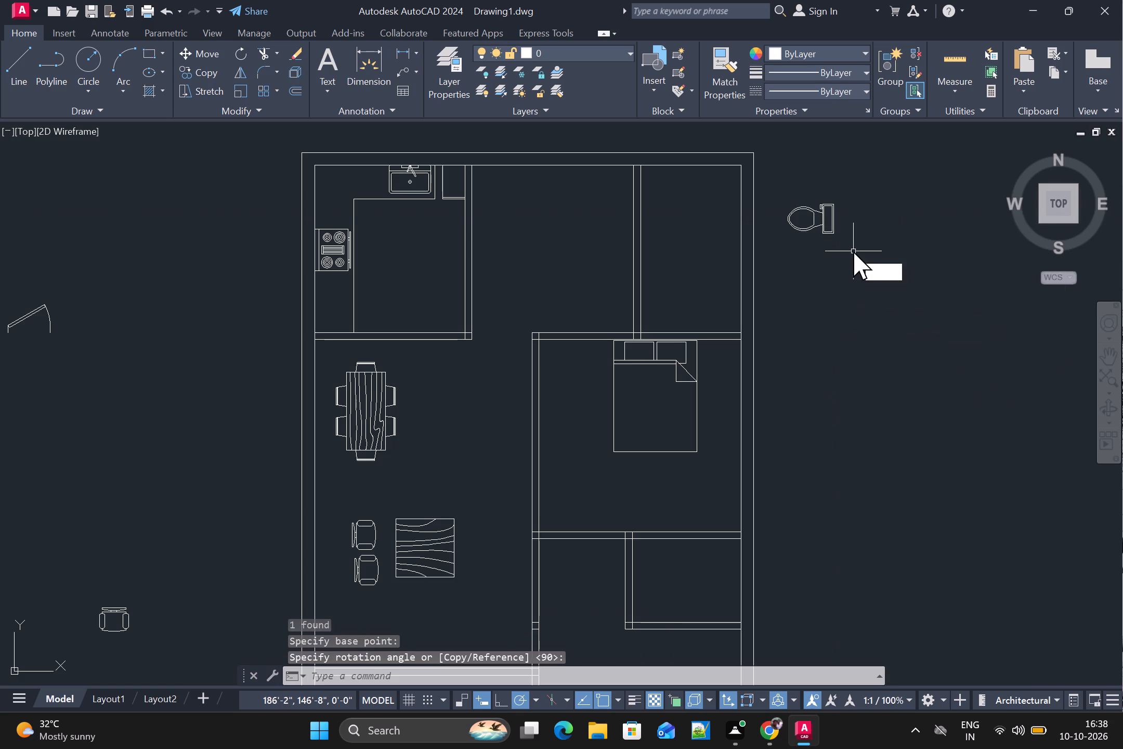
pyautogui.press('Return')
pyautogui.click(833, 225)
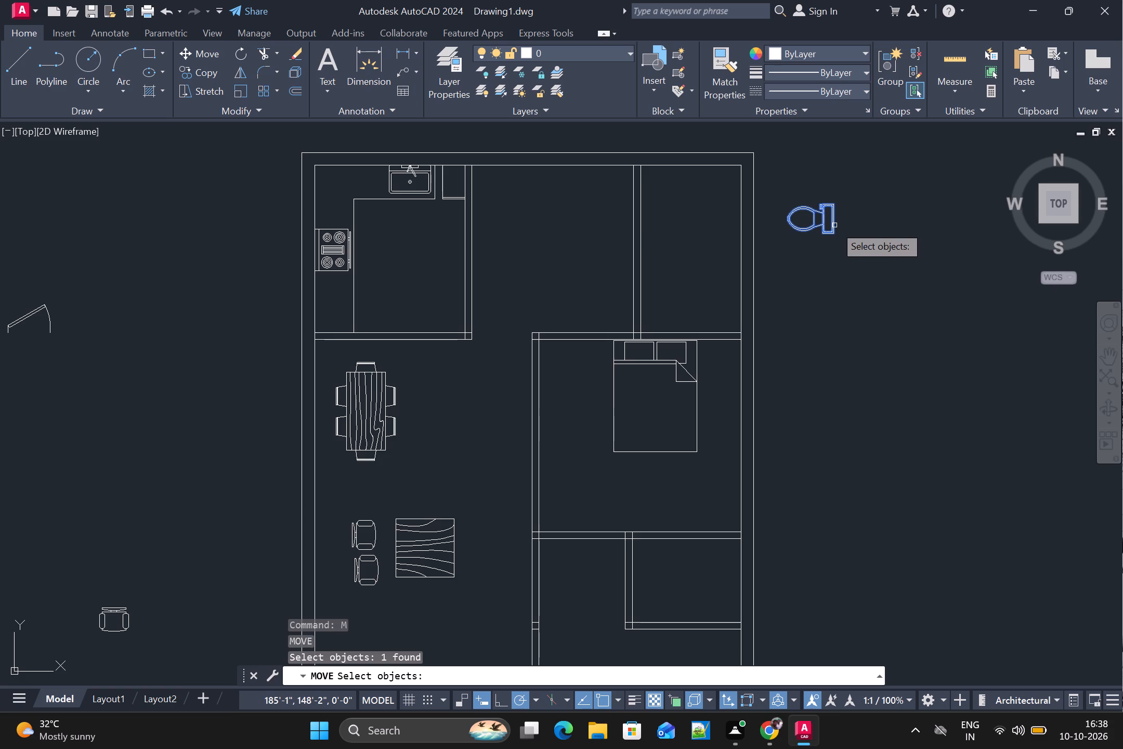
pyautogui.press('space')
pyautogui.scroll(3, 837, 224)
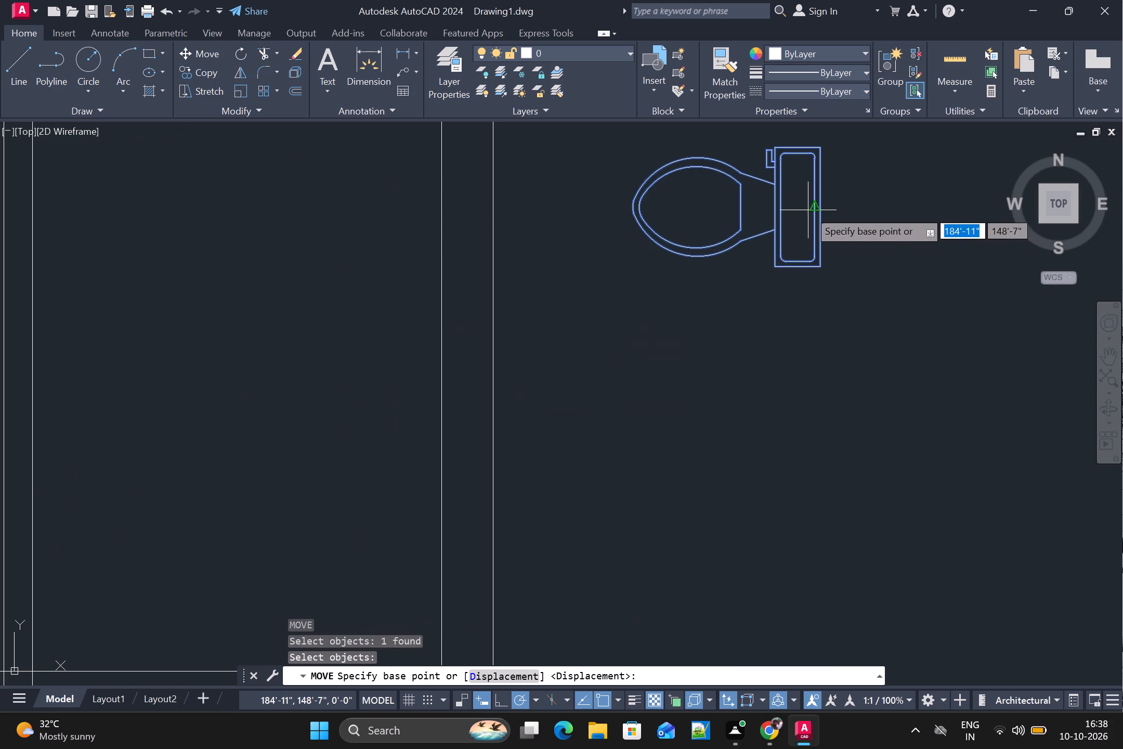
pyautogui.click(820, 208)
pyautogui.scroll(-4, 762, 272)
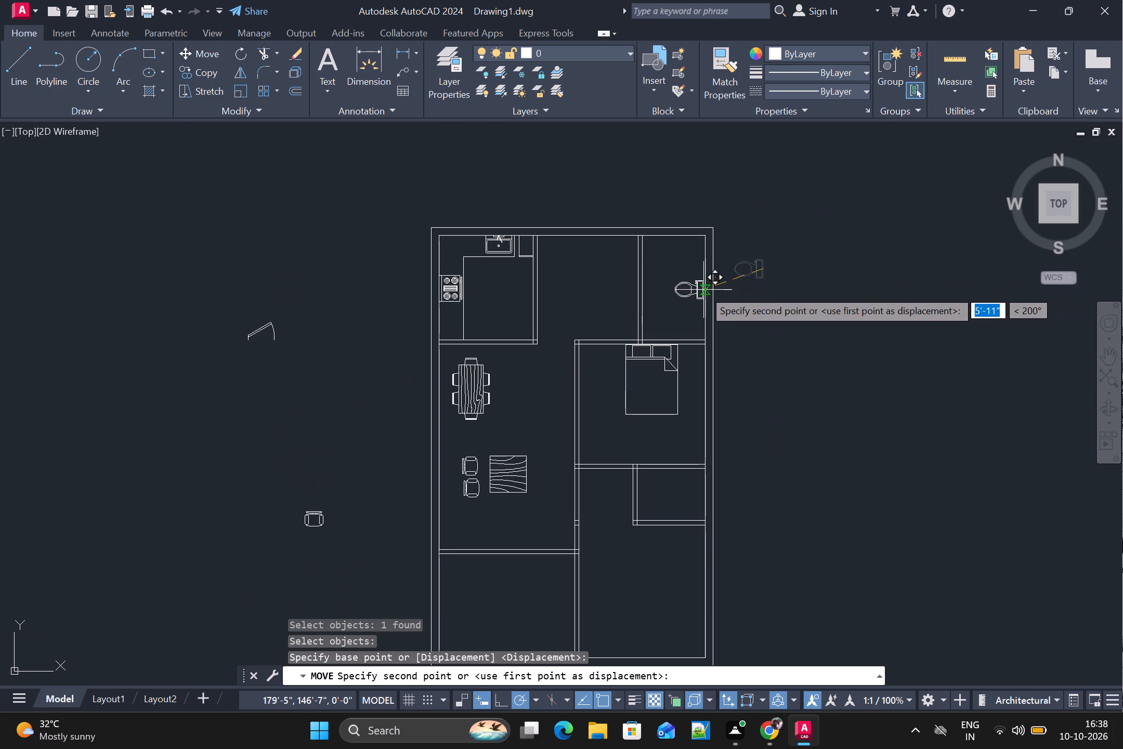
pyautogui.scroll(2, 729, 269)
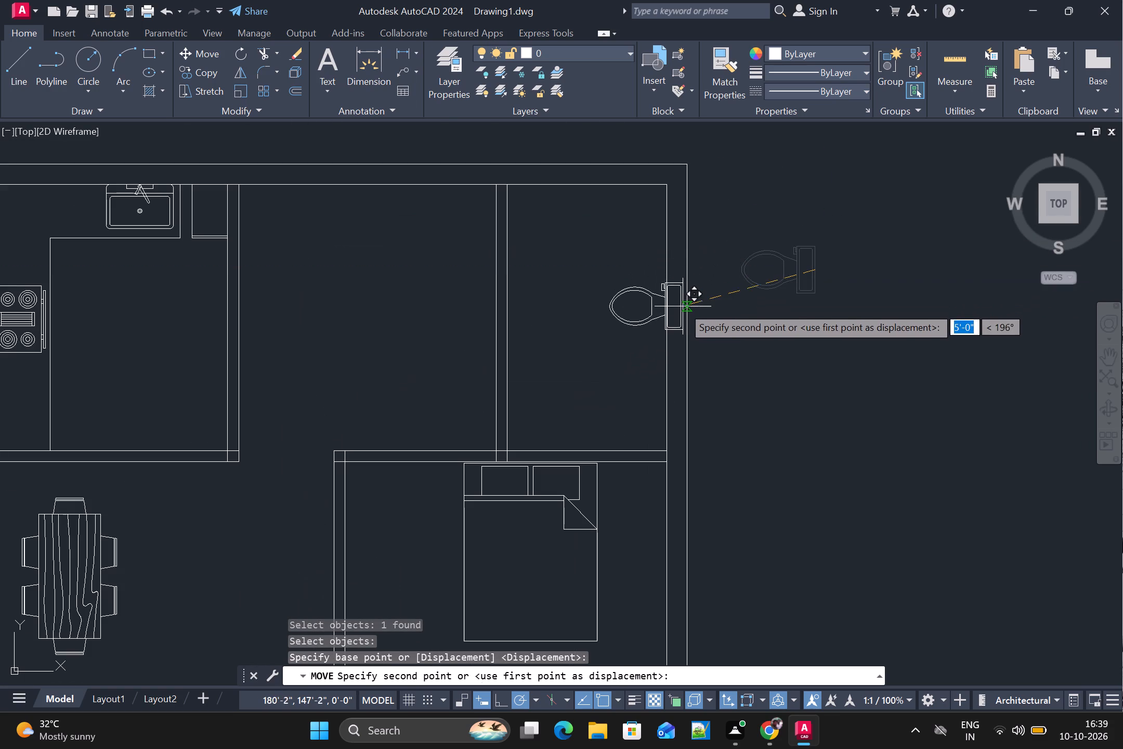
pyautogui.click(668, 312)
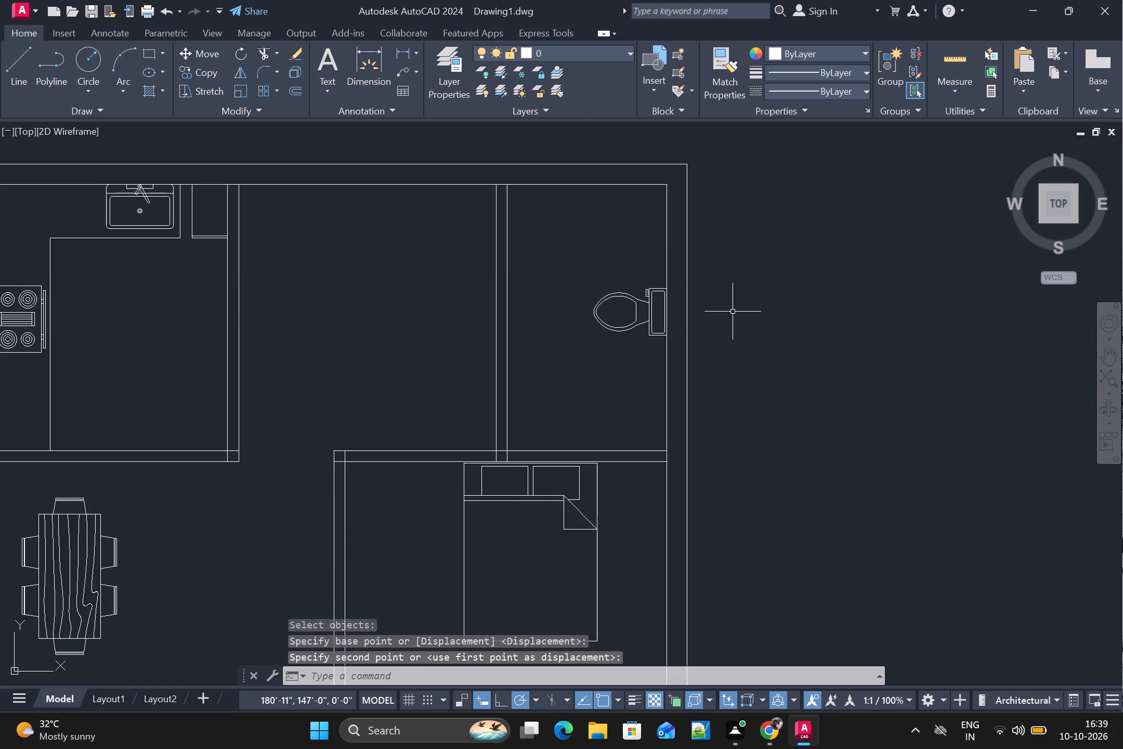
# Draw a 3' horizontal reference line just below the door block outside the plan.
pyautogui.scroll(-2, 809, 298)
pyautogui.moveTo(853, 396); pyautogui.dragTo(845, 320, button='middle')
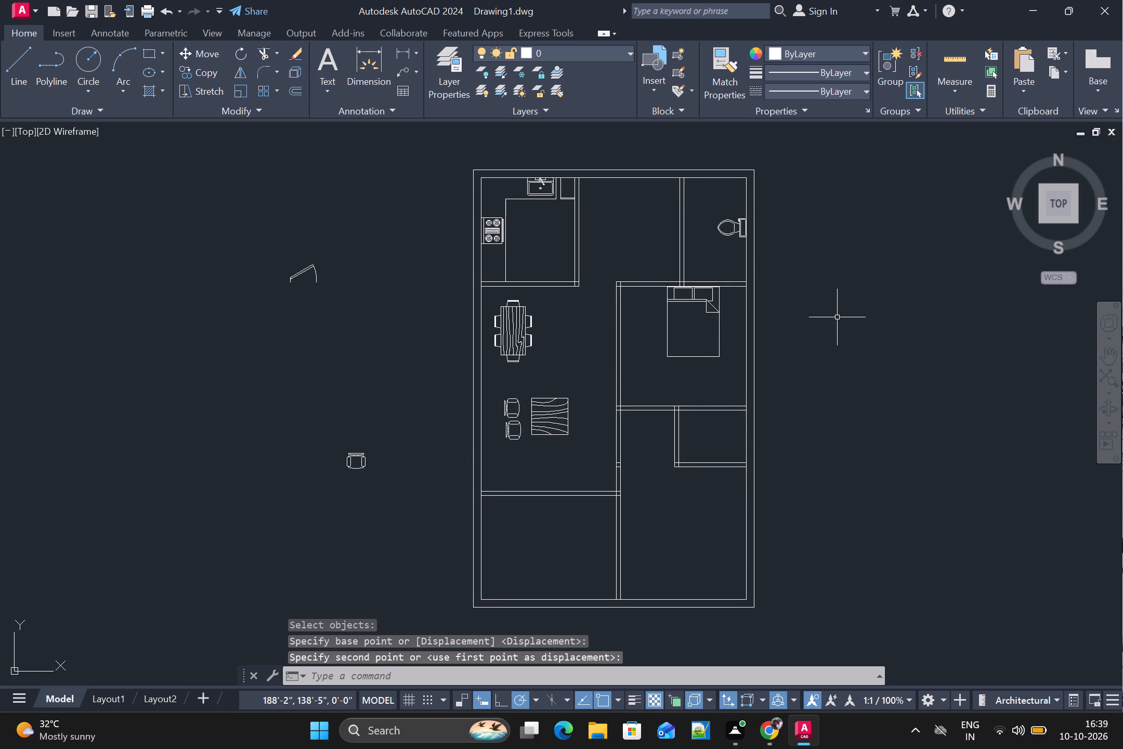
pyautogui.scroll(-1, 837, 317)
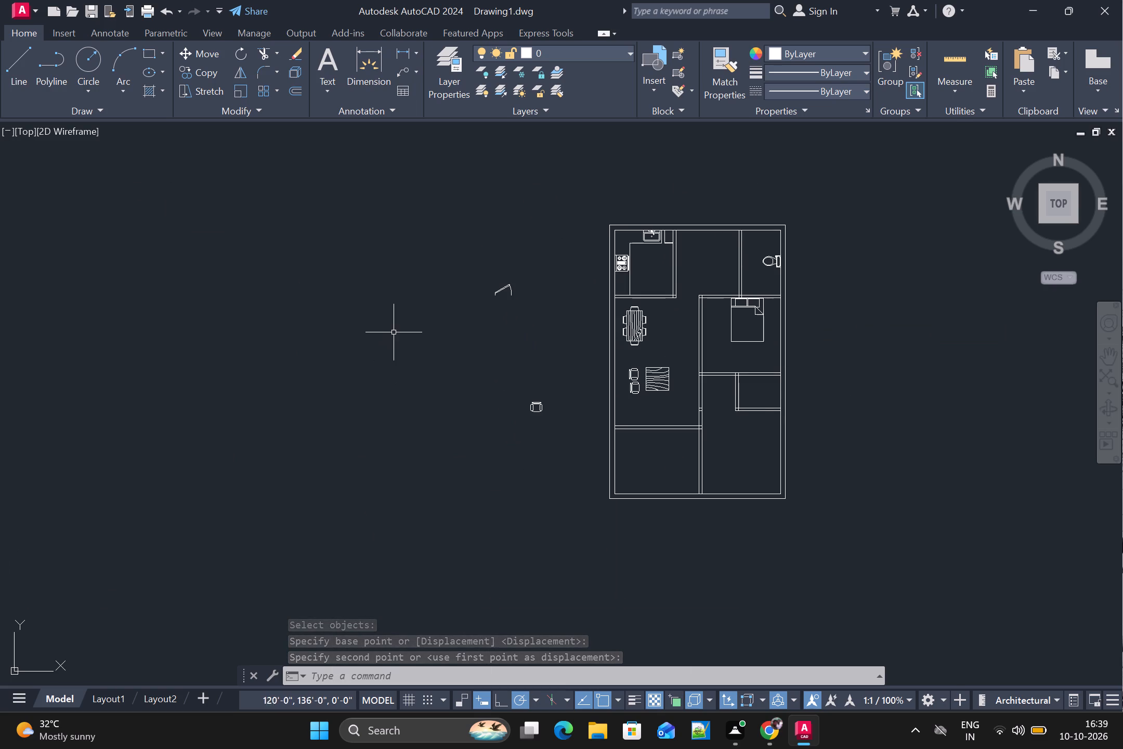
pyautogui.scroll(2, 394, 332)
pyautogui.scroll(-1, 616, 327)
pyautogui.moveTo(644, 318); pyautogui.dragTo(530, 361, button='middle')
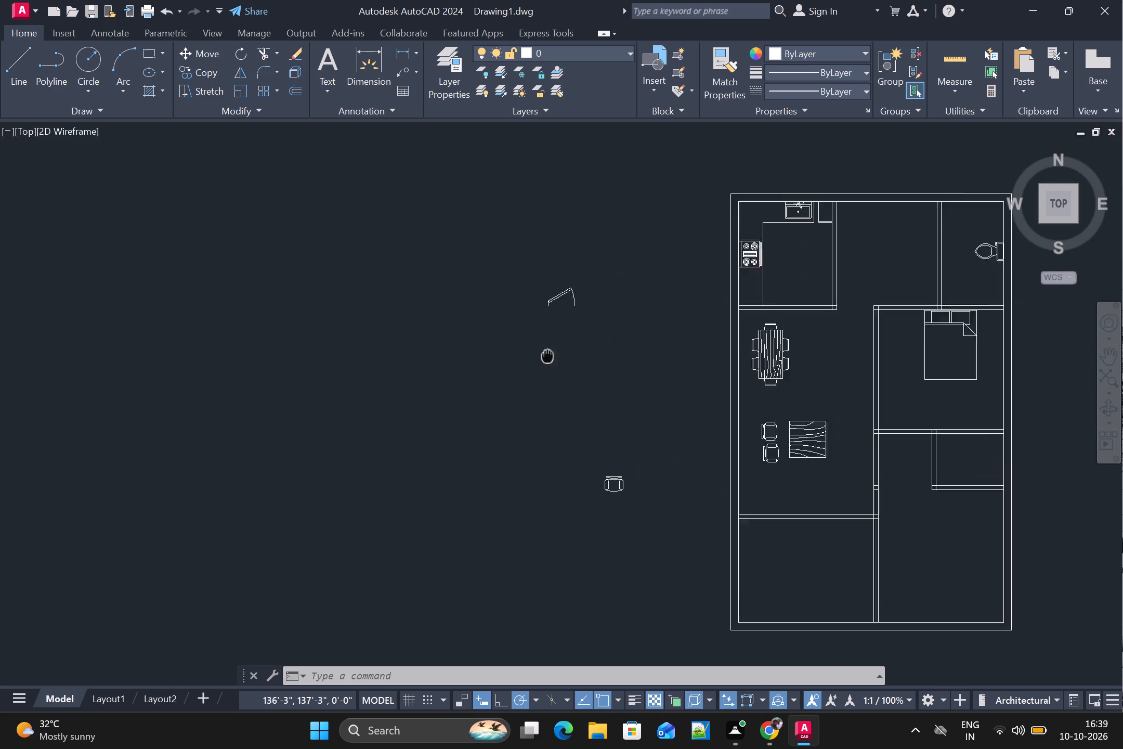
pyautogui.moveTo(530, 361); pyautogui.dragTo(532, 361, button='middle')
pyautogui.scroll(1, 543, 356)
pyautogui.press('l')
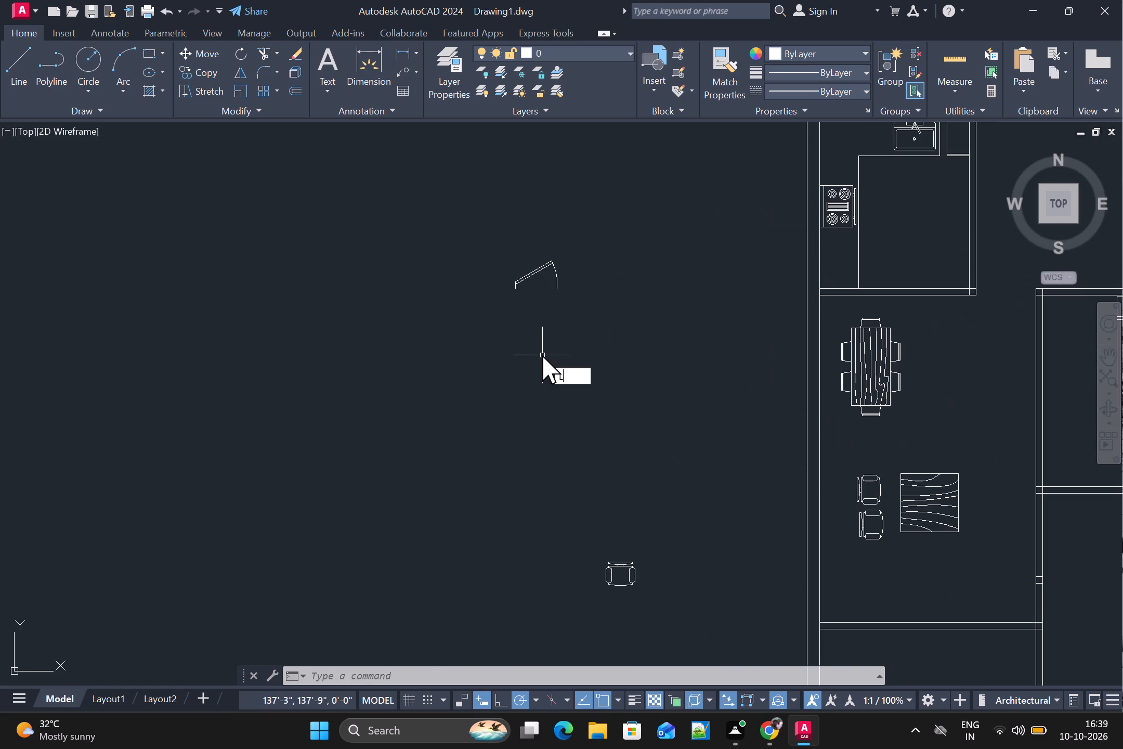
pyautogui.press('Return')
pyautogui.click(502, 325)
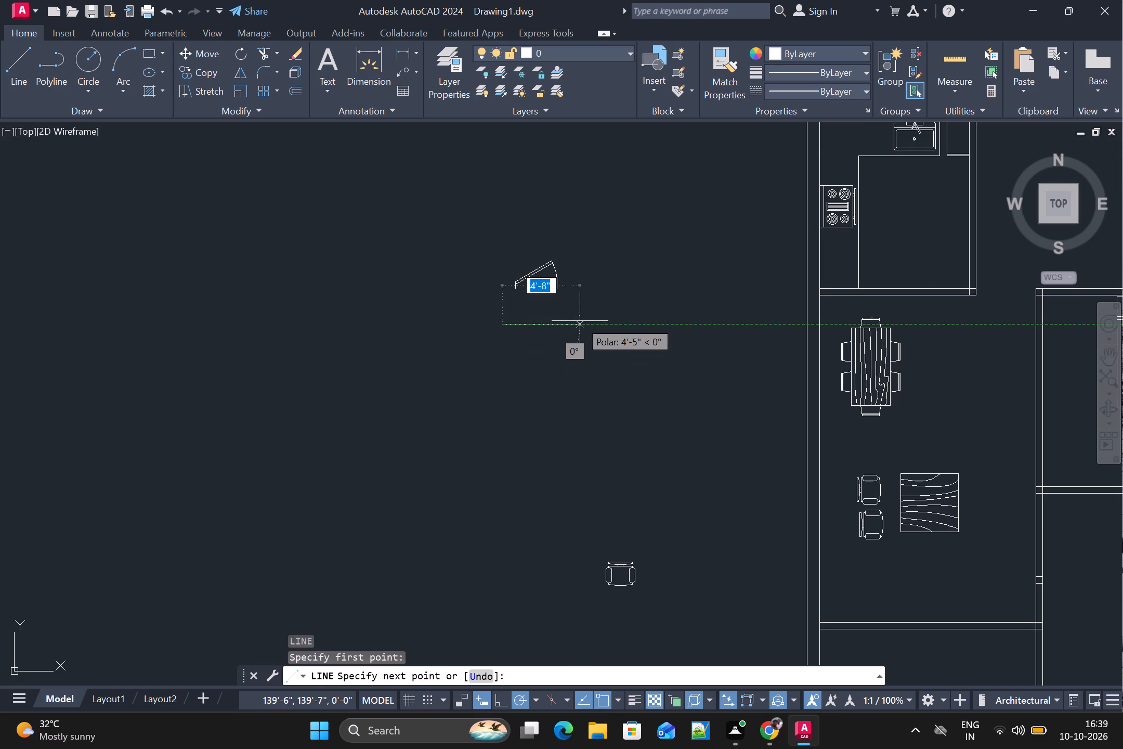
pyautogui.write("3'")
pyautogui.press('Return')
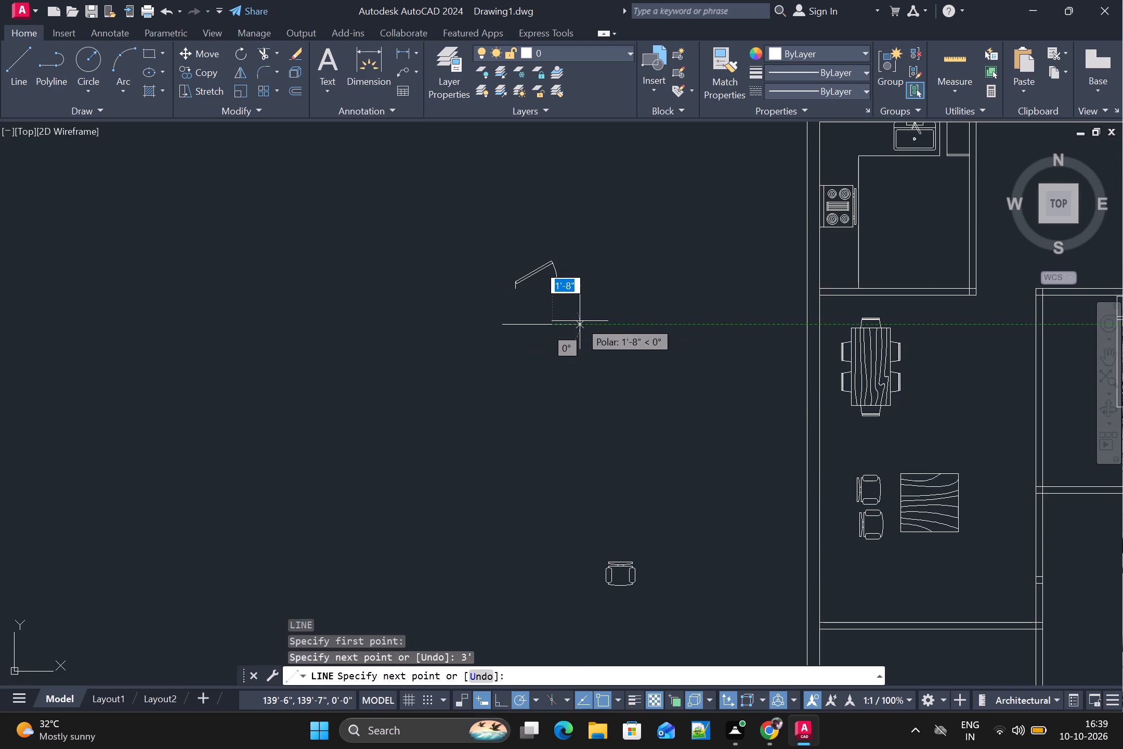
pyautogui.press('Escape')
# Move the door block by its lower hinge-side corner onto the left end of the 3' reference line.
pyautogui.scroll(1, 580, 321)
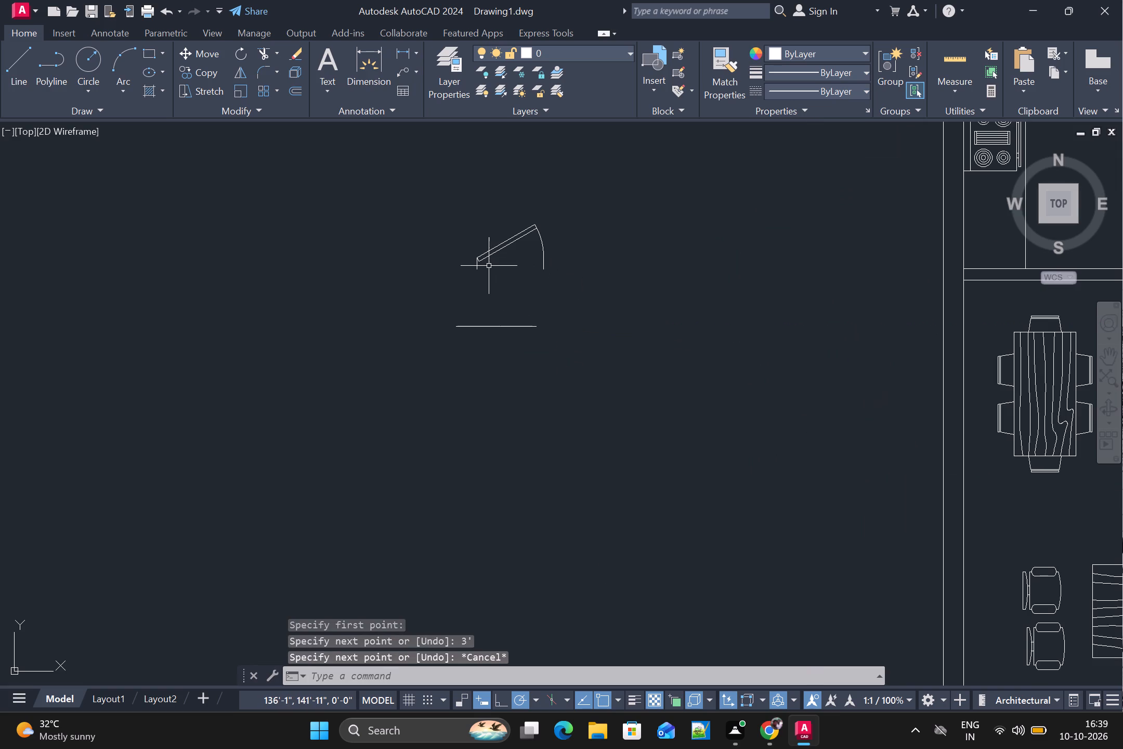
pyautogui.press('m')
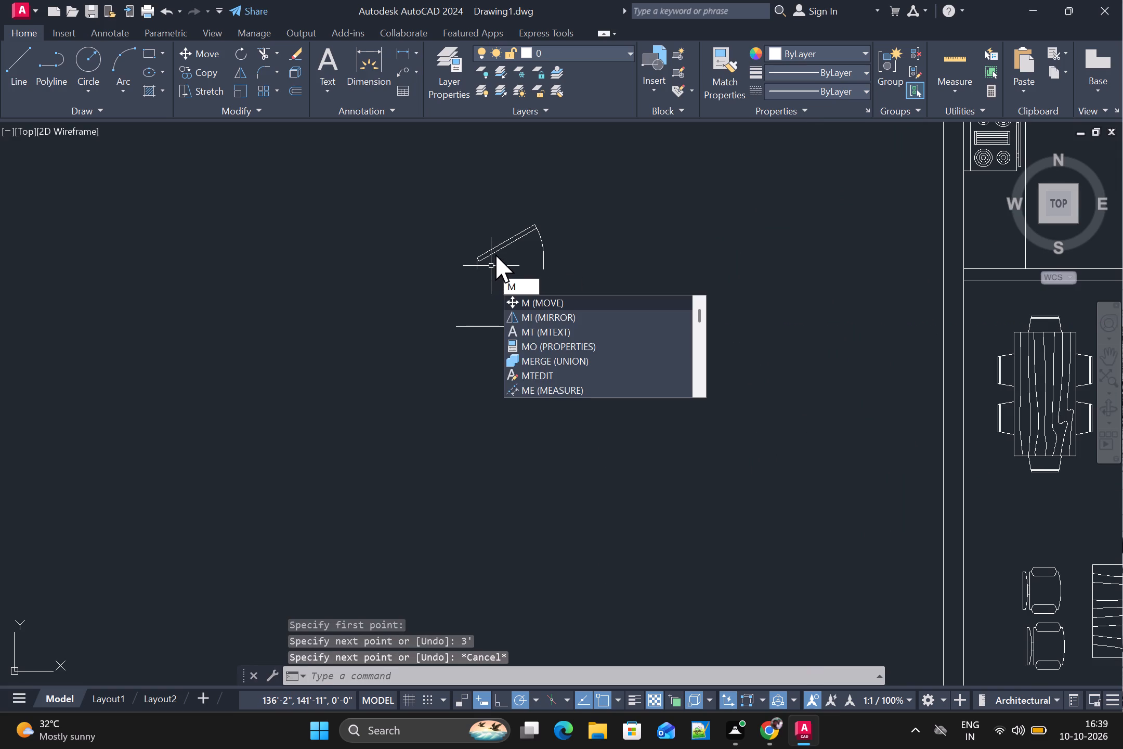
pyautogui.press('Return')
pyautogui.click(495, 254)
pyautogui.press('space')
pyautogui.scroll(2, 466, 267)
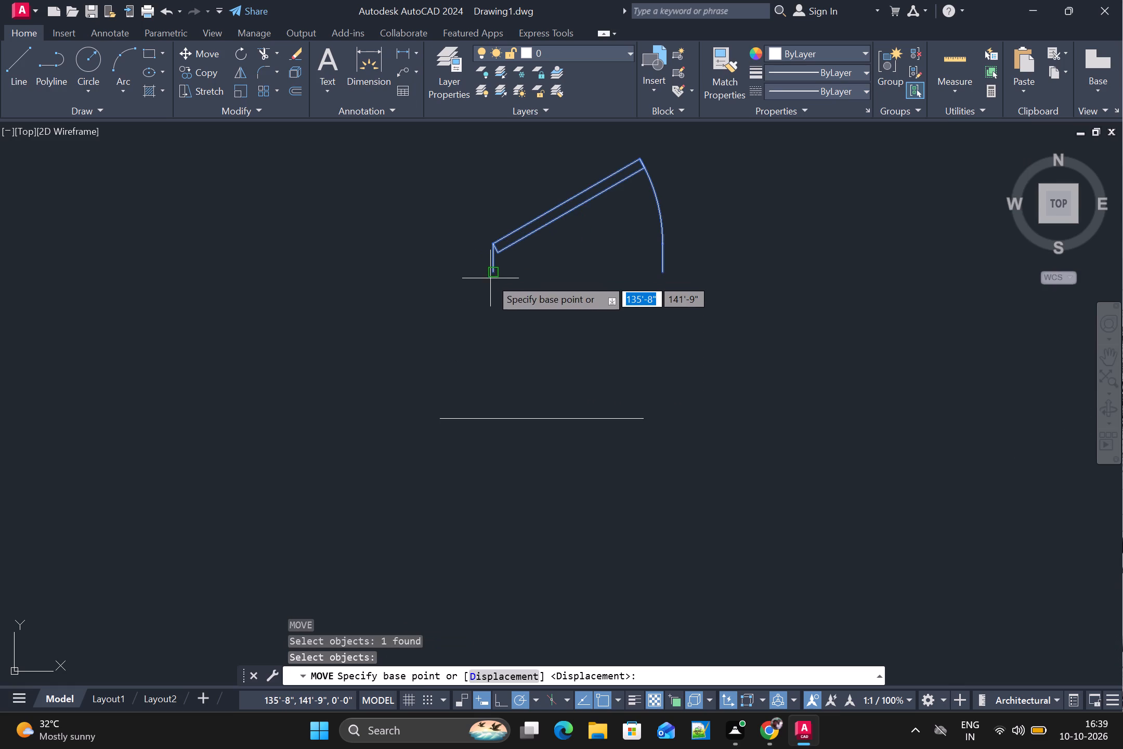
pyautogui.click(492, 277)
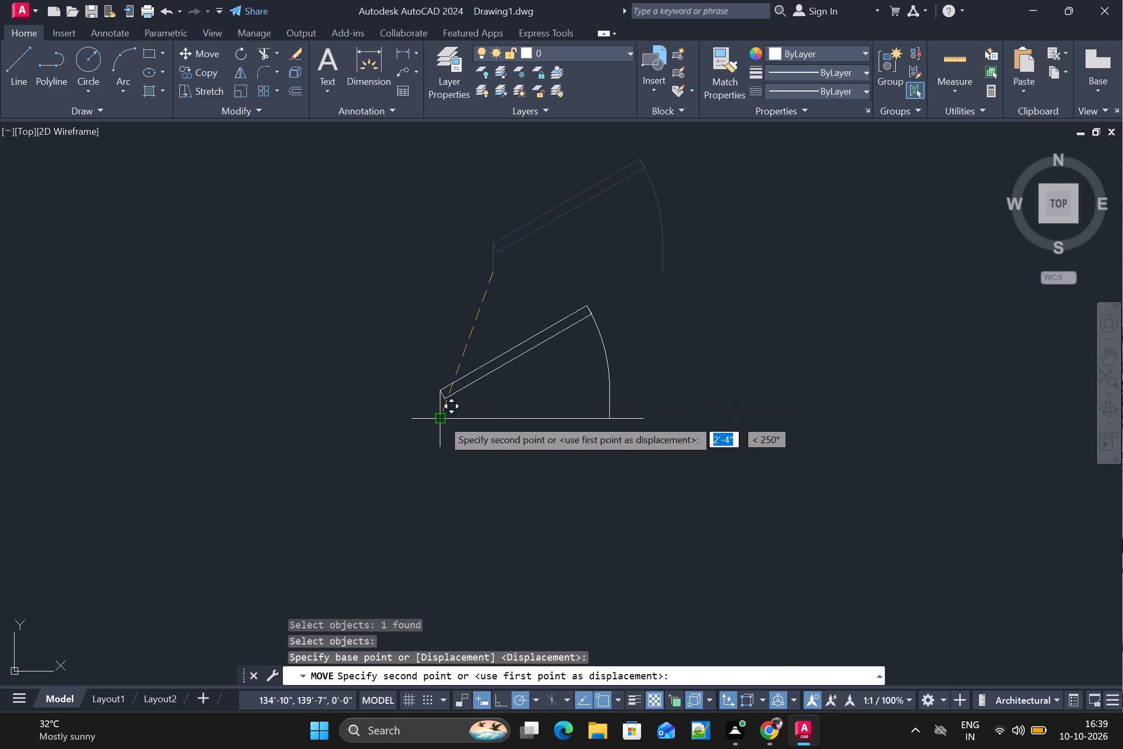
pyautogui.click(442, 419)
# Scale the door block from its lower hinge-side corner using the reference line's midpoint, so its width matches the 3' line.
pyautogui.scroll(-2, 476, 425)
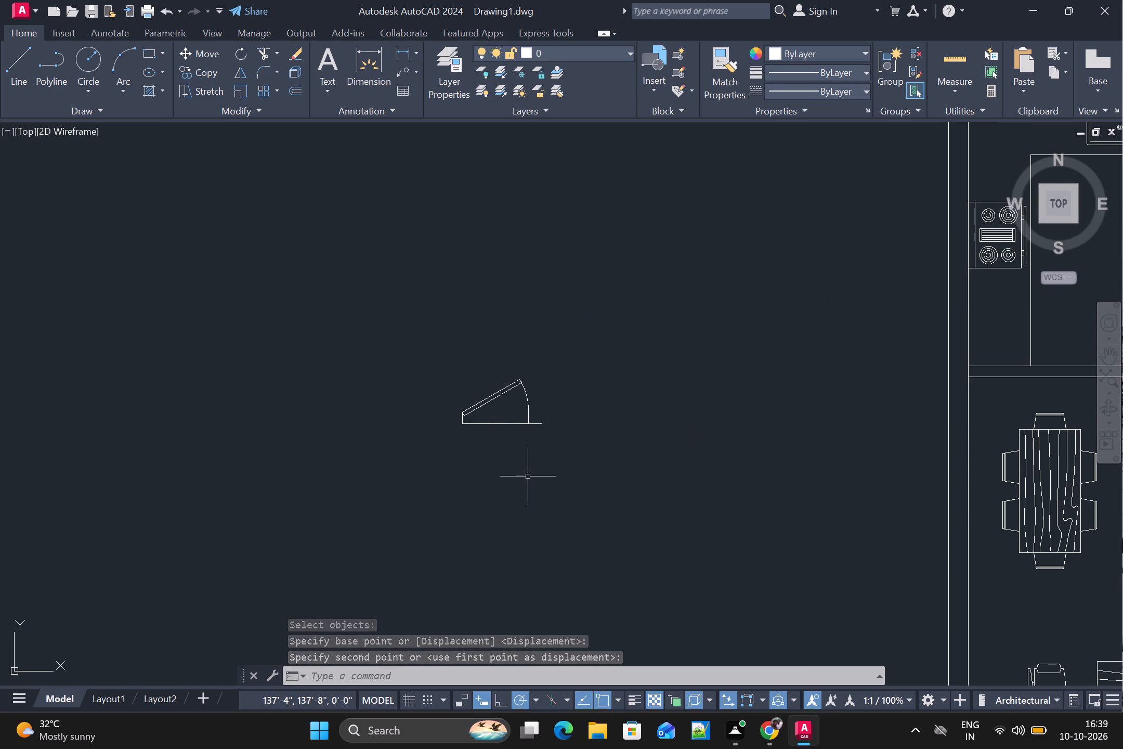
pyautogui.write('SC')
pyautogui.press('Return')
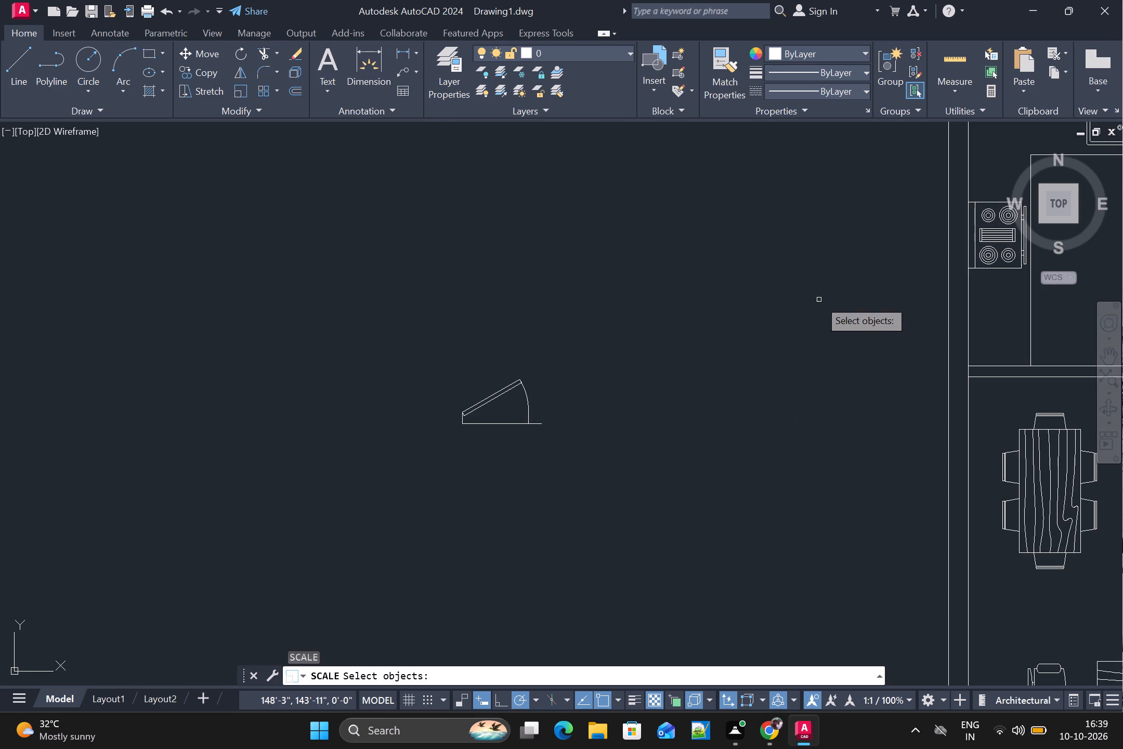
pyautogui.click(481, 406)
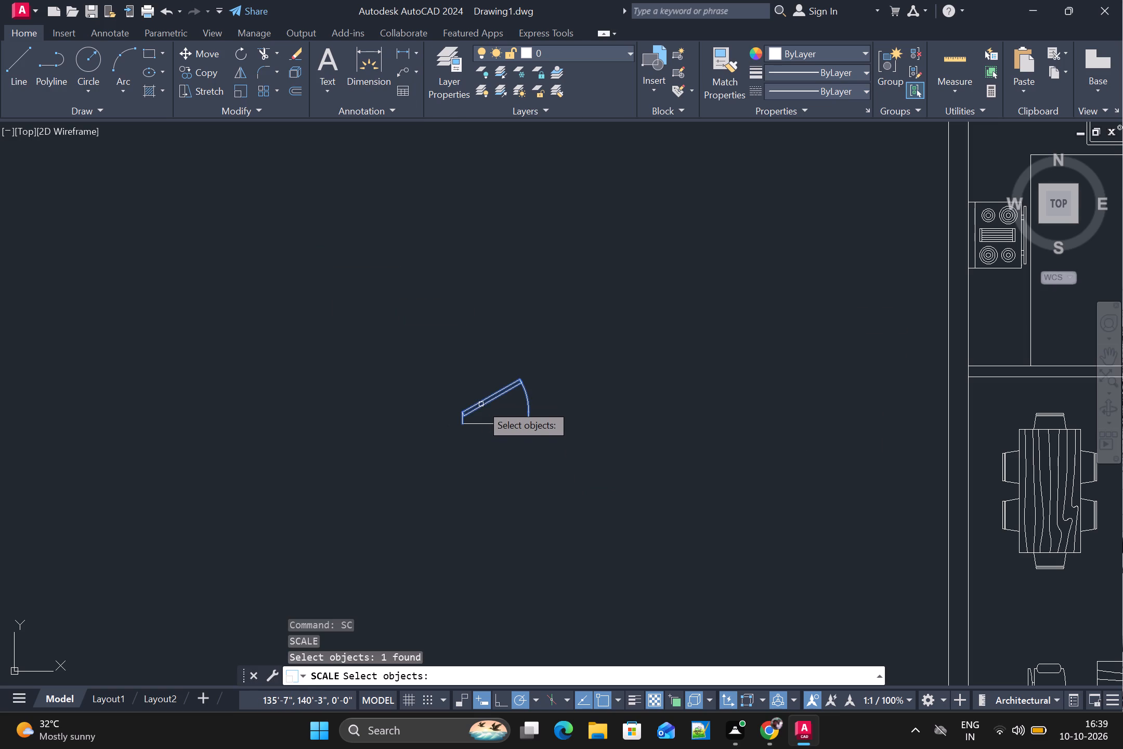
pyautogui.press('Return')
pyautogui.scroll(5, 480, 398)
pyautogui.scroll(-1, 309, 593)
pyautogui.moveTo(340, 572); pyautogui.dragTo(446, 429, button='middle')
pyautogui.click(406, 491)
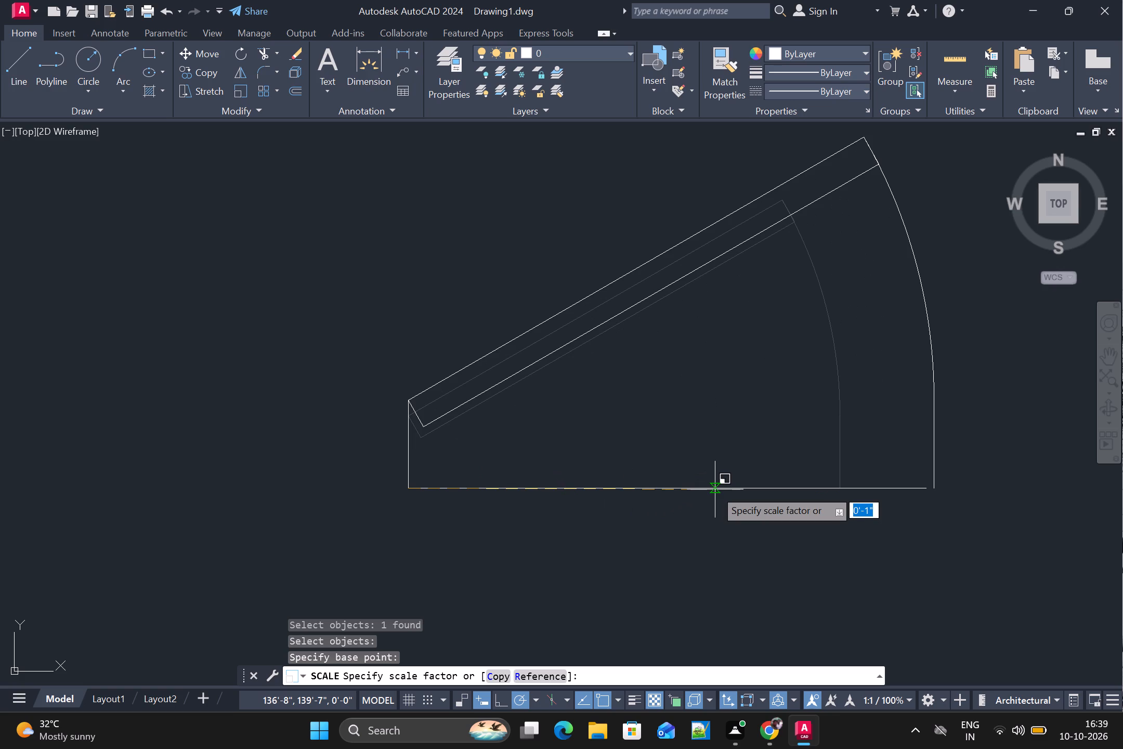
pyautogui.scroll(-1, 715, 489)
pyautogui.scroll(1, 715, 489)
pyautogui.moveTo(715, 489); pyautogui.dragTo(615, 502, button='middle')
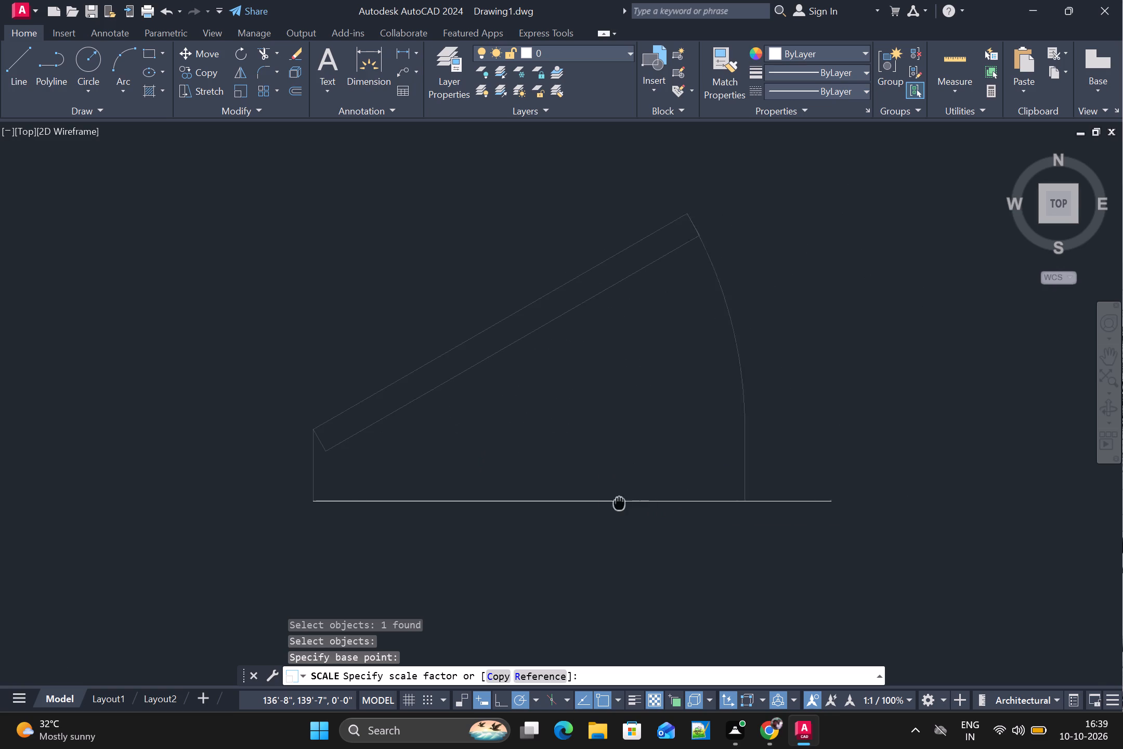
pyautogui.moveTo(615, 502); pyautogui.dragTo(604, 502, button='middle')
pyautogui.click(599, 499)
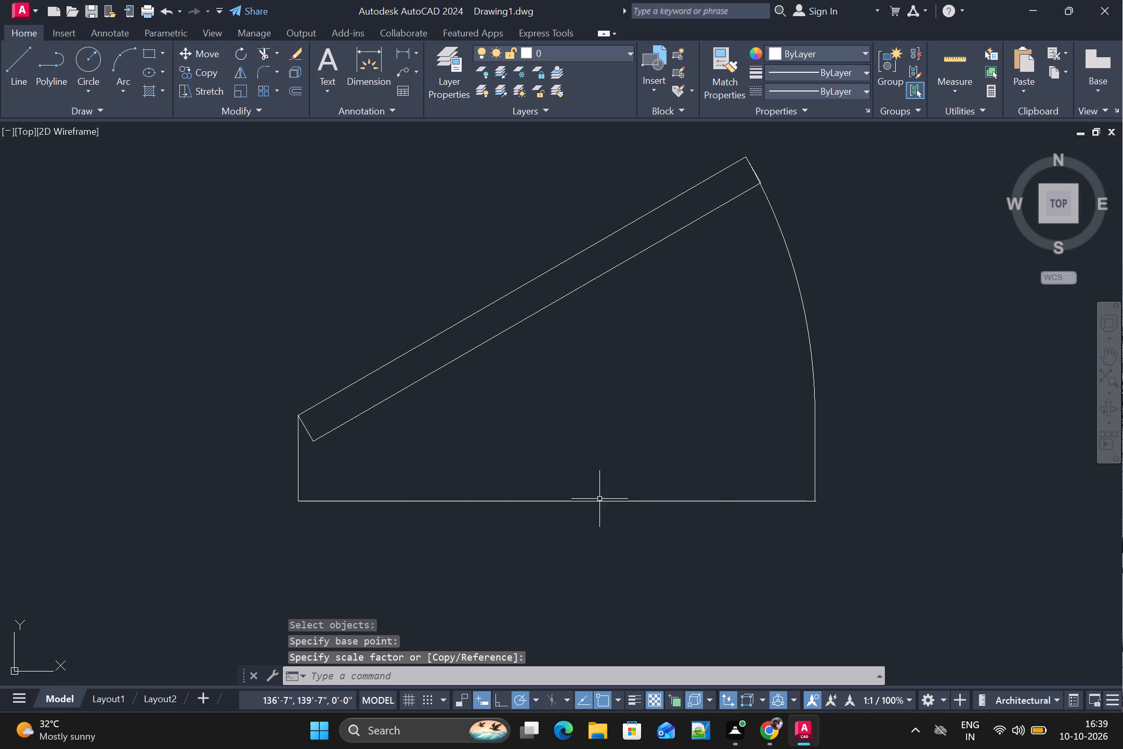
# Examine the overall floor plan and the partitions between the living area and the bedrooms.
pyautogui.scroll(-3, 599, 498)
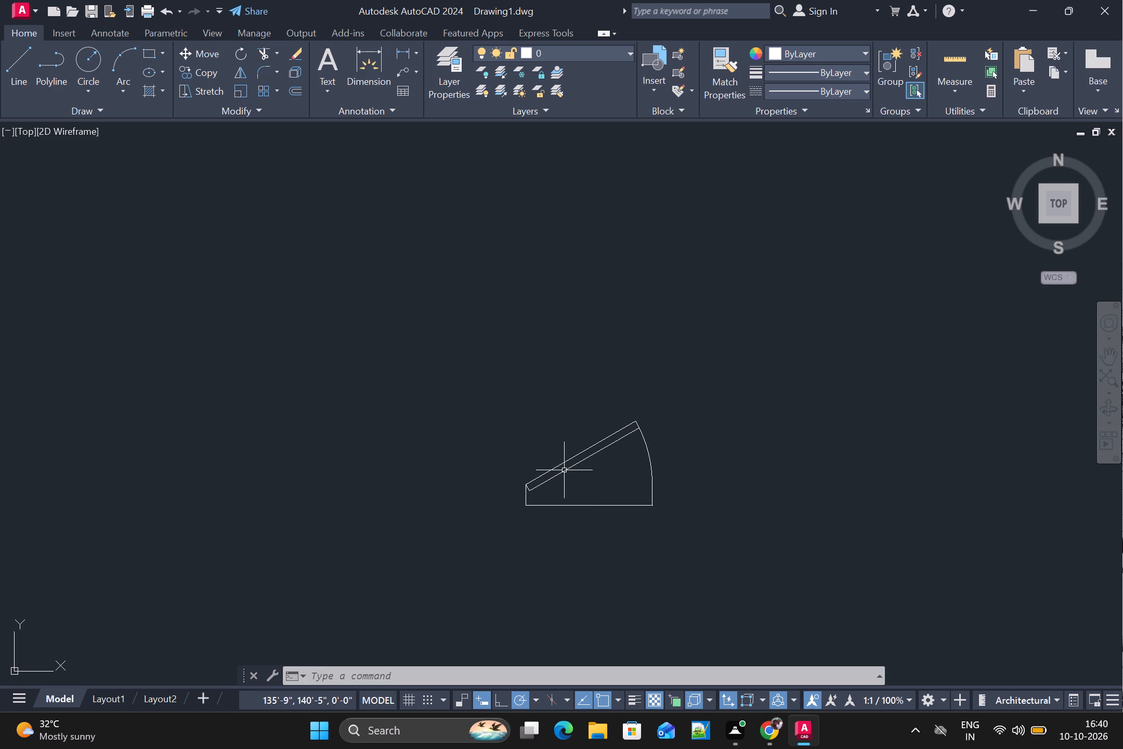
pyautogui.scroll(-3, 564, 470)
pyautogui.moveTo(696, 482); pyautogui.dragTo(508, 443, button='middle')
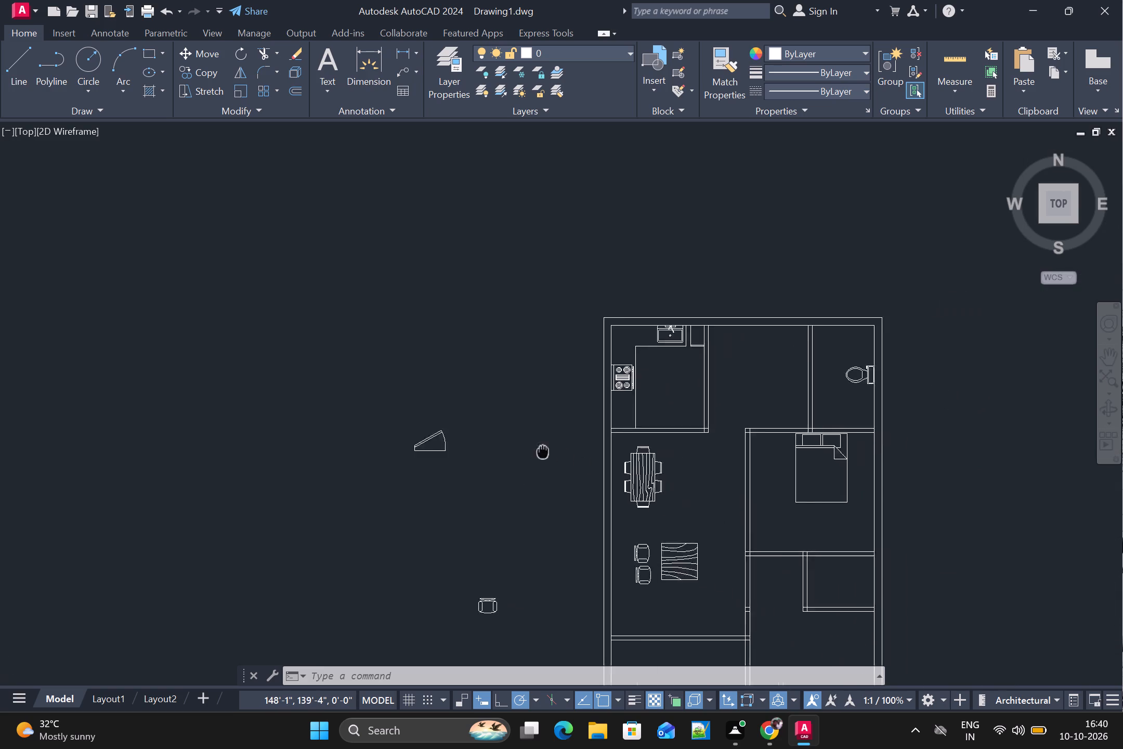
pyautogui.moveTo(508, 443); pyautogui.dragTo(444, 428, button='middle')
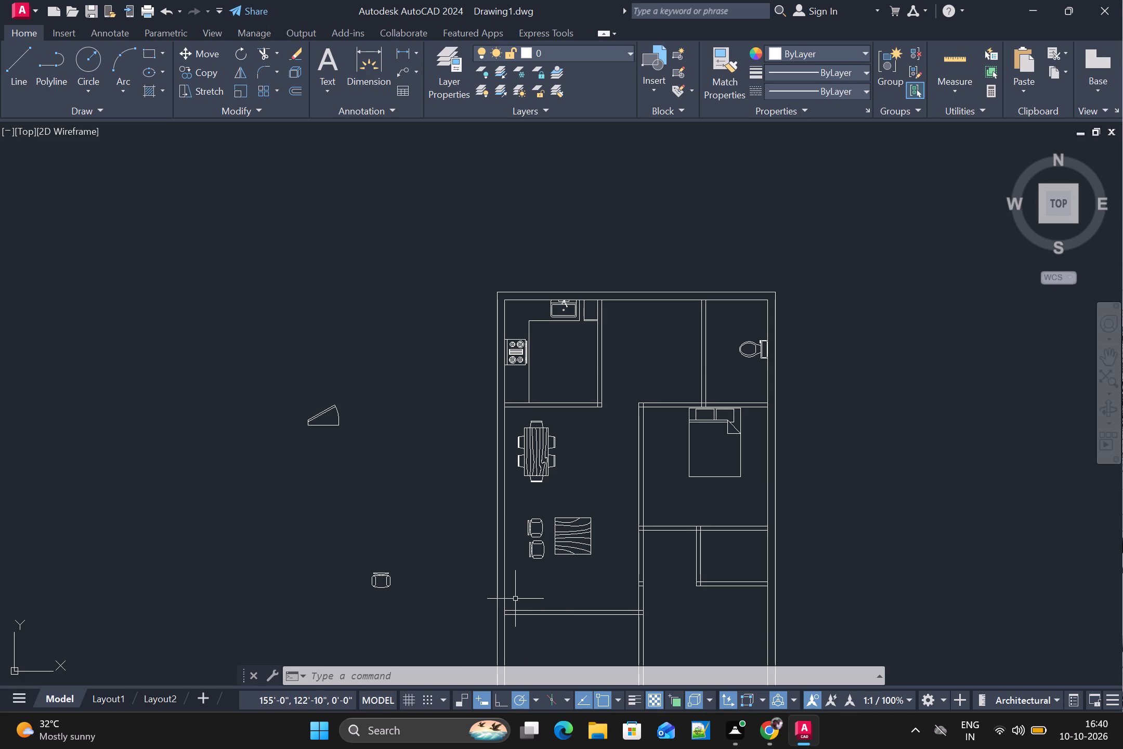
pyautogui.scroll(-1, 568, 429)
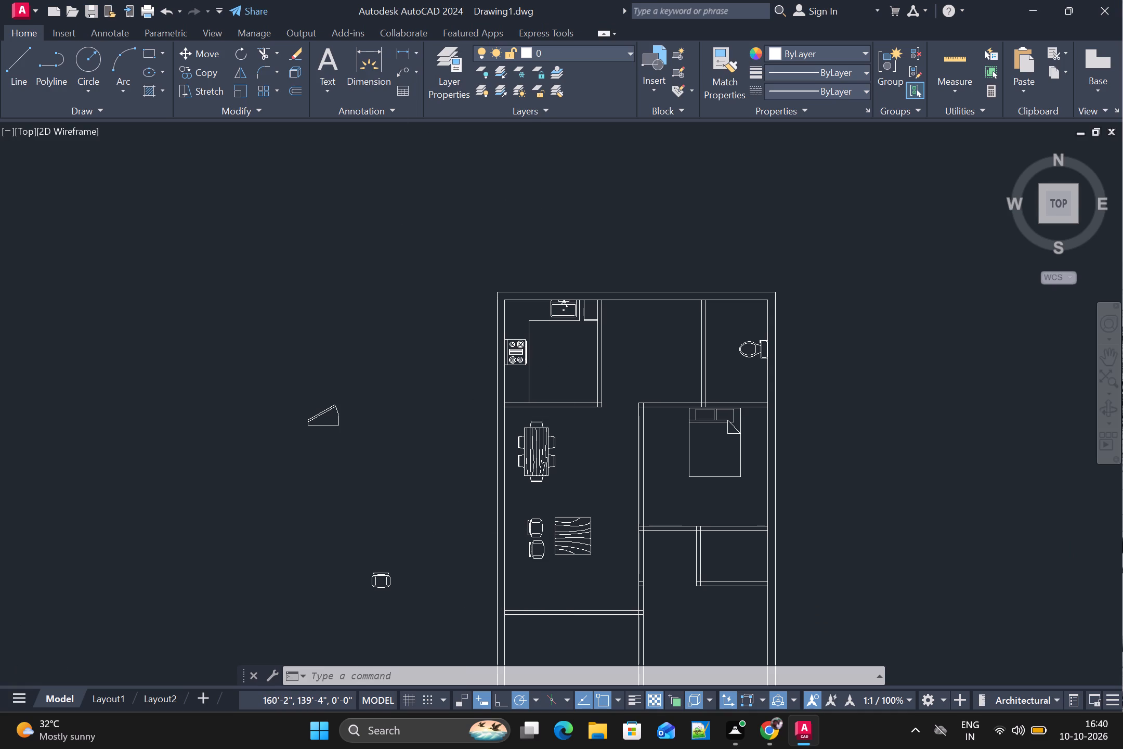
pyautogui.scroll(1, 568, 429)
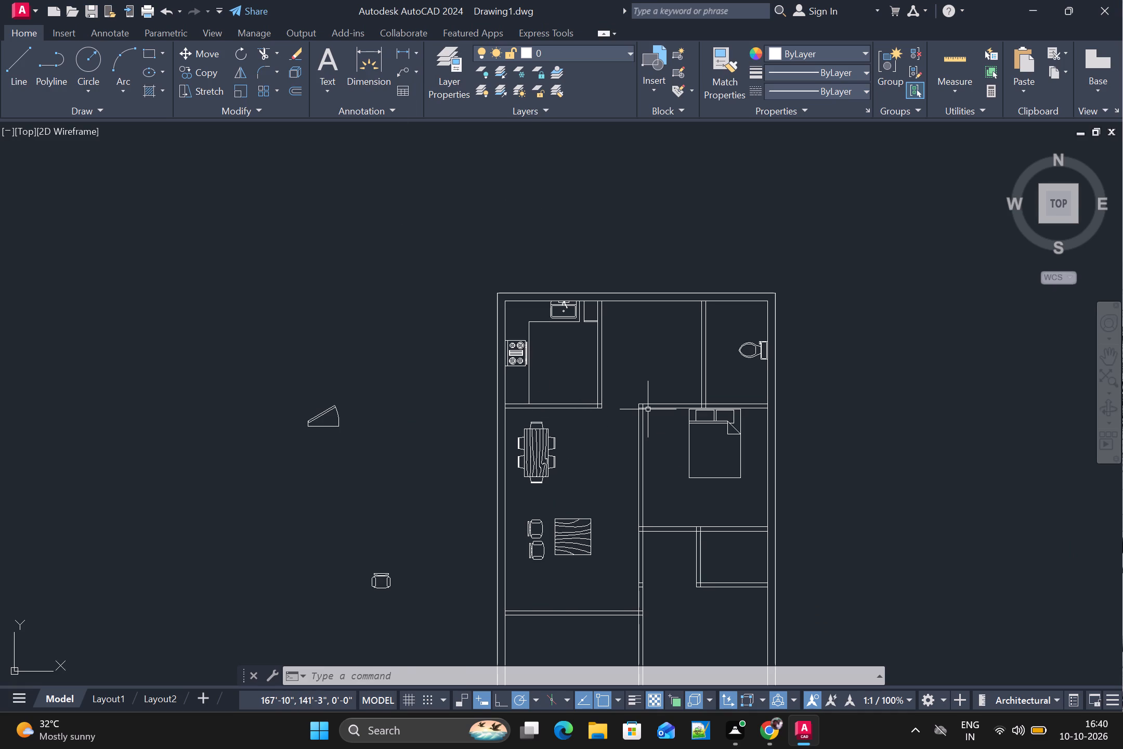
pyautogui.scroll(1, 648, 409)
pyautogui.scroll(-1, 662, 427)
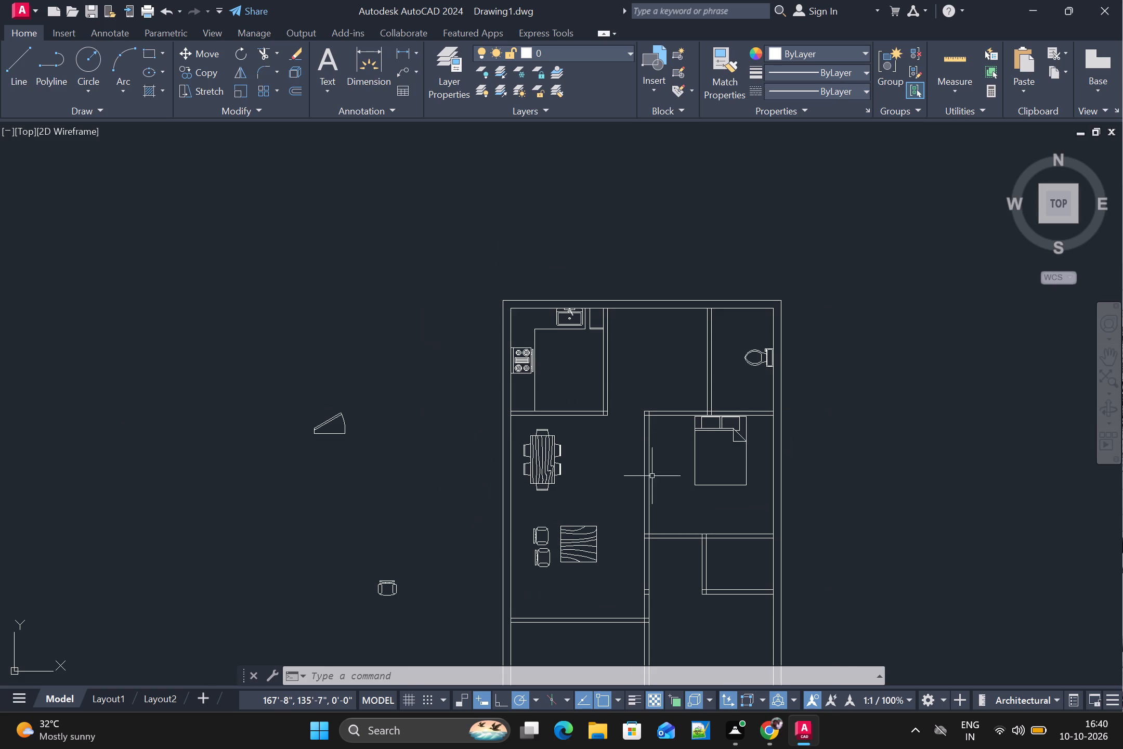
pyautogui.moveTo(652, 476); pyautogui.dragTo(503, 398, button='middle')
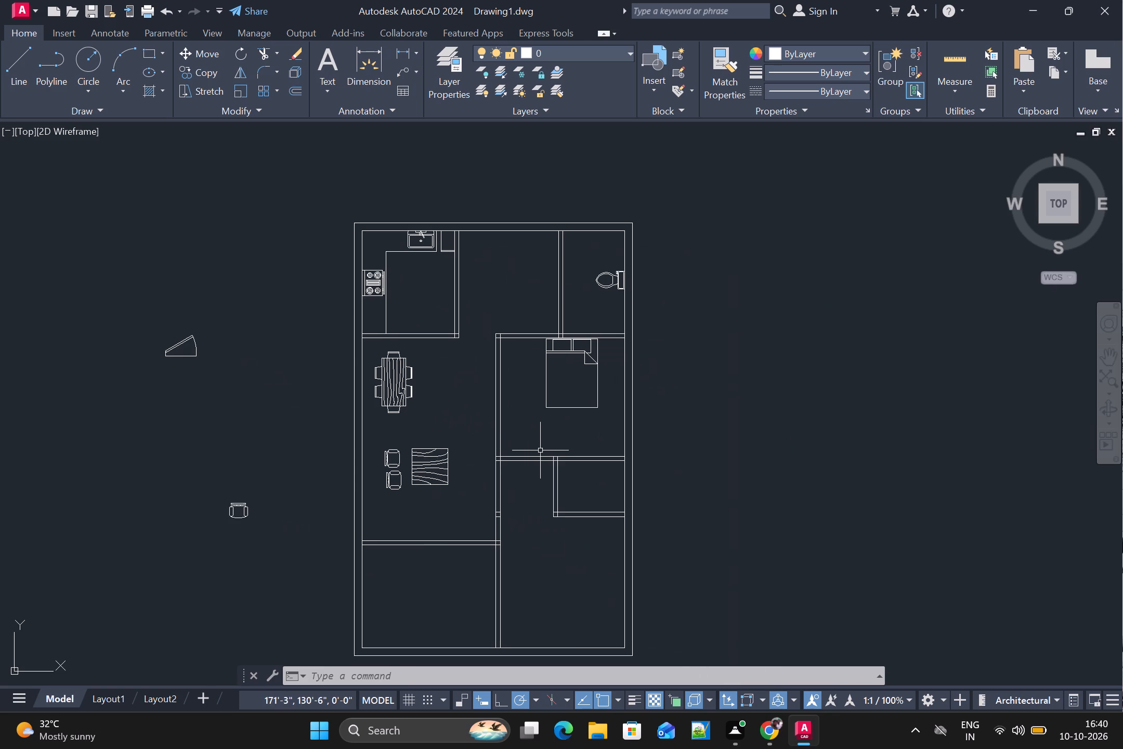
pyautogui.scroll(2, 499, 468)
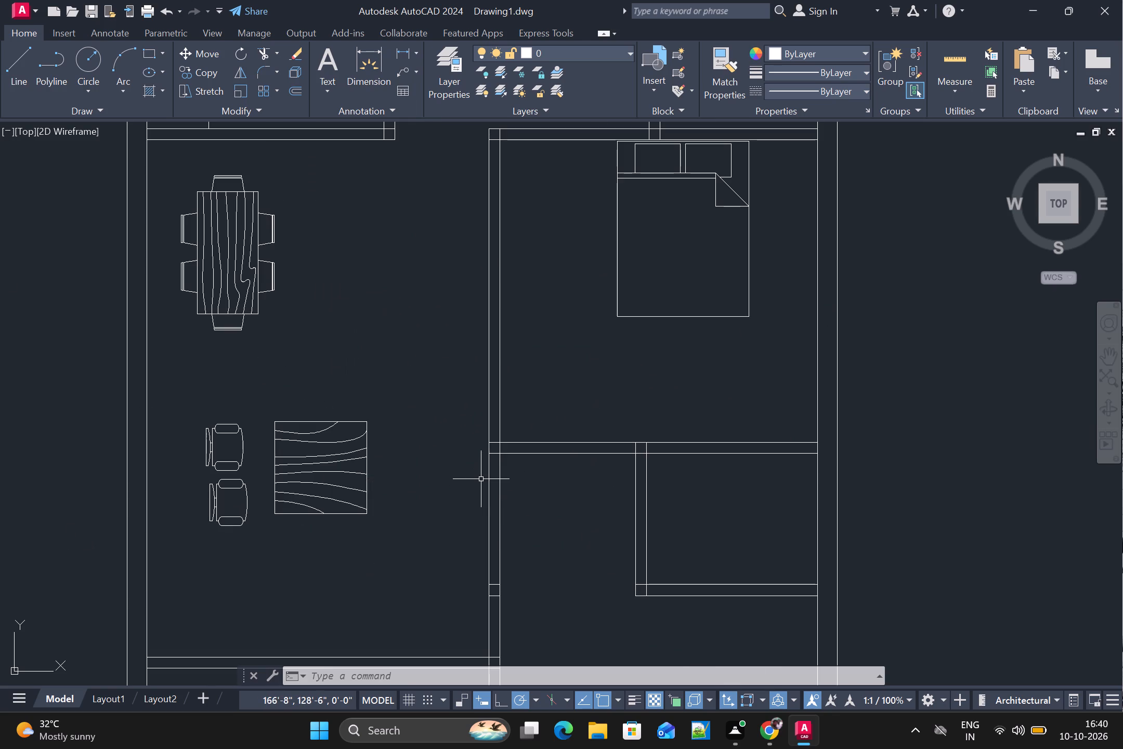
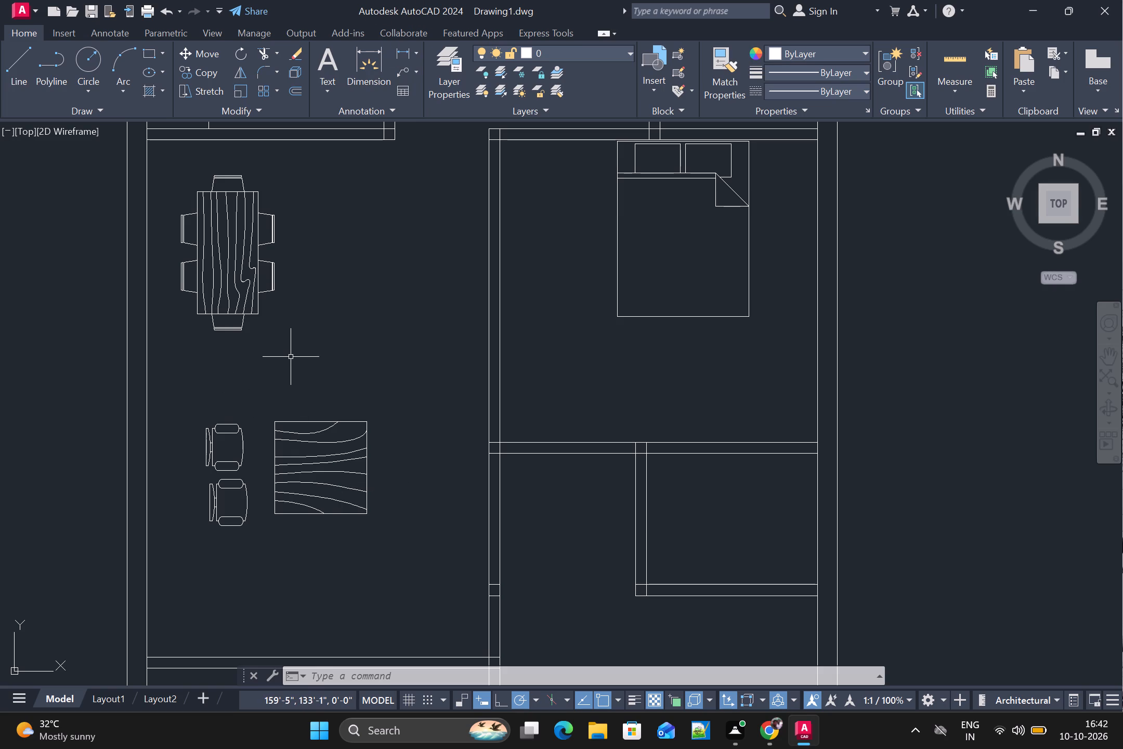
# Copy the toilet from the upper bathroom into the lower bathroom, with its tank against the east outer wall.
pyautogui.scroll(-1, 442, 355)
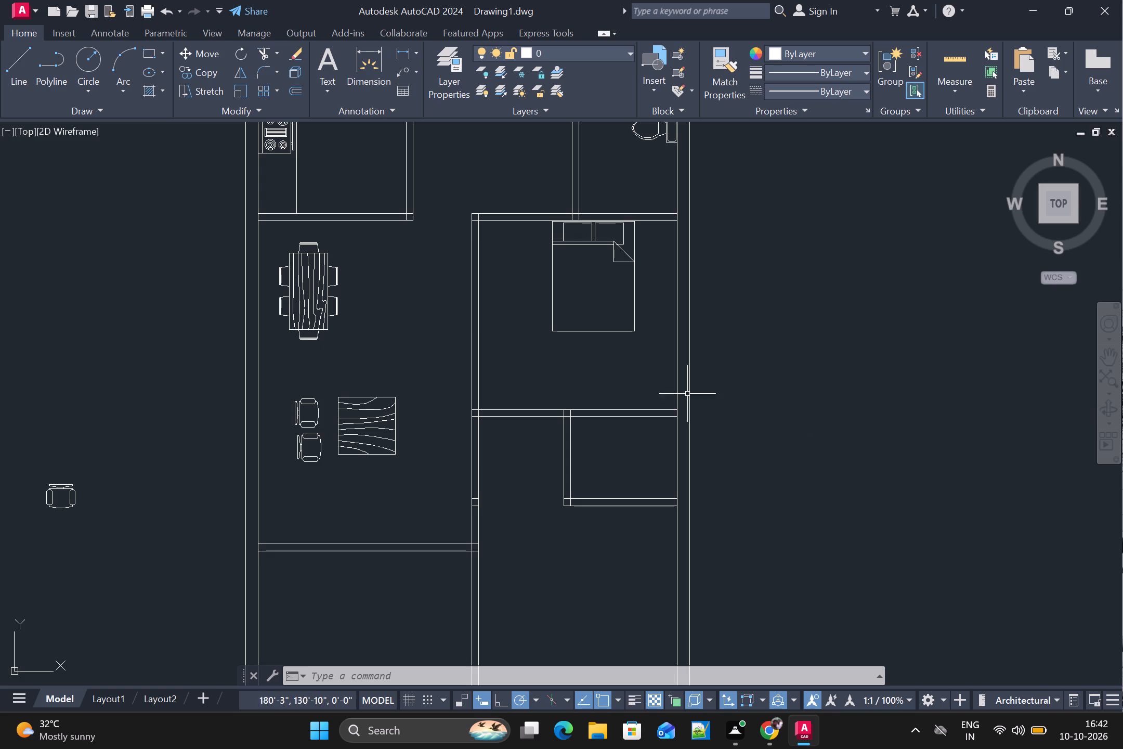
pyautogui.scroll(-1, 651, 383)
pyautogui.moveTo(651, 383); pyautogui.dragTo(619, 391, button='middle')
pyautogui.scroll(1, 574, 408)
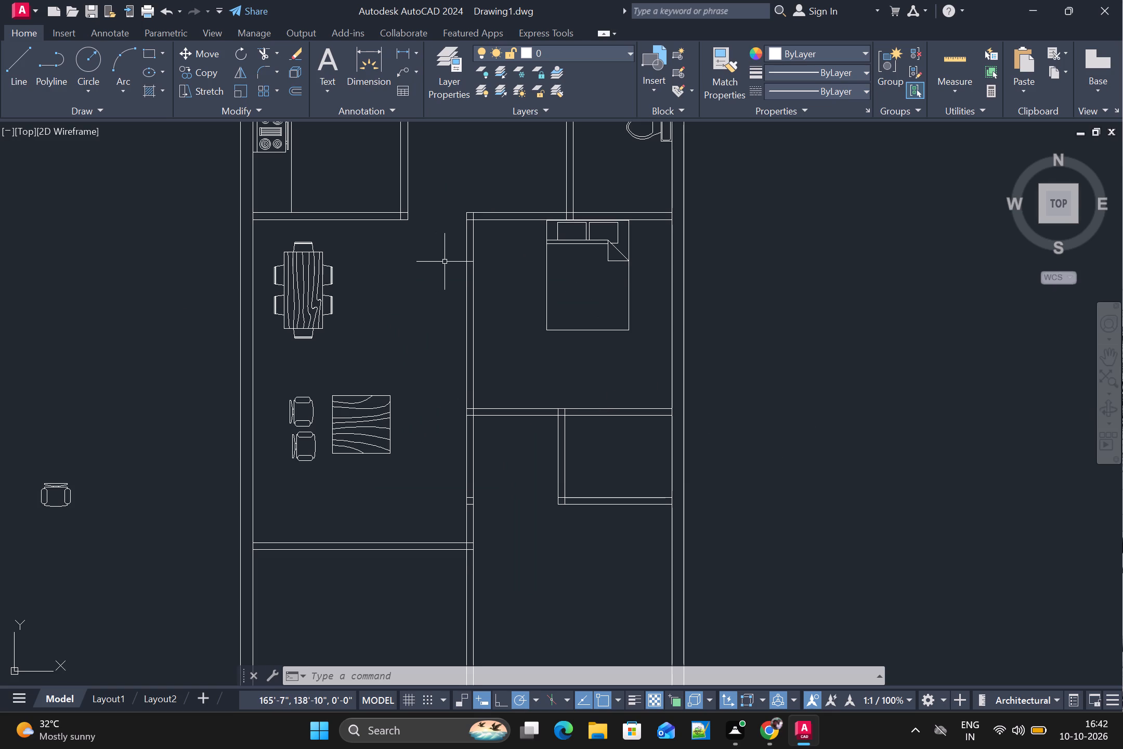
pyautogui.moveTo(440, 287); pyautogui.dragTo(408, 448, button='middle')
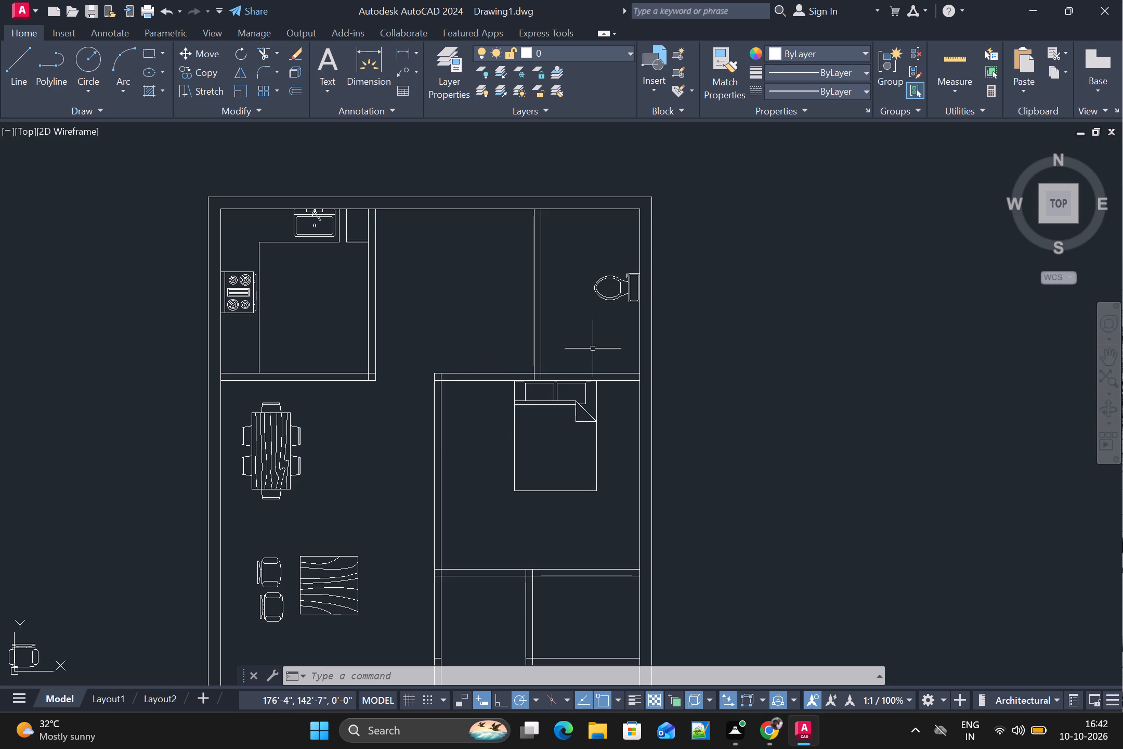
pyautogui.click(627, 282)
pyautogui.hotkey('ctrl', 'c')
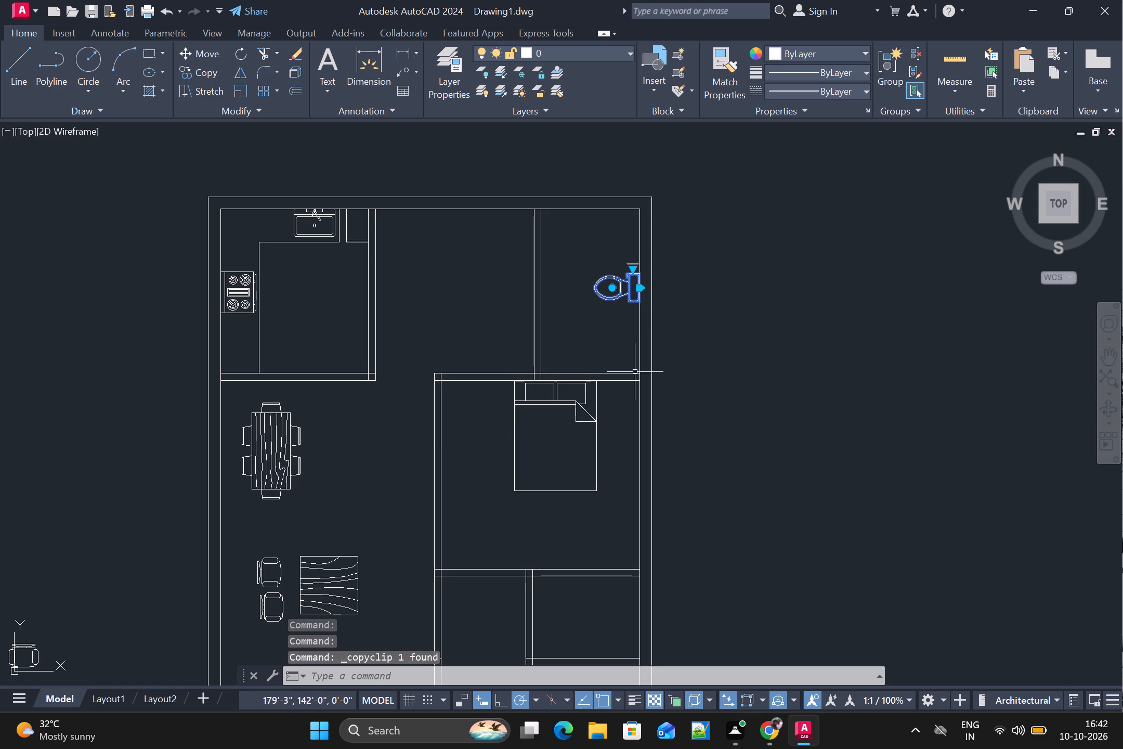
pyautogui.moveTo(591, 450); pyautogui.dragTo(566, 293, button='middle')
pyautogui.hotkey('ctrl', 'v')
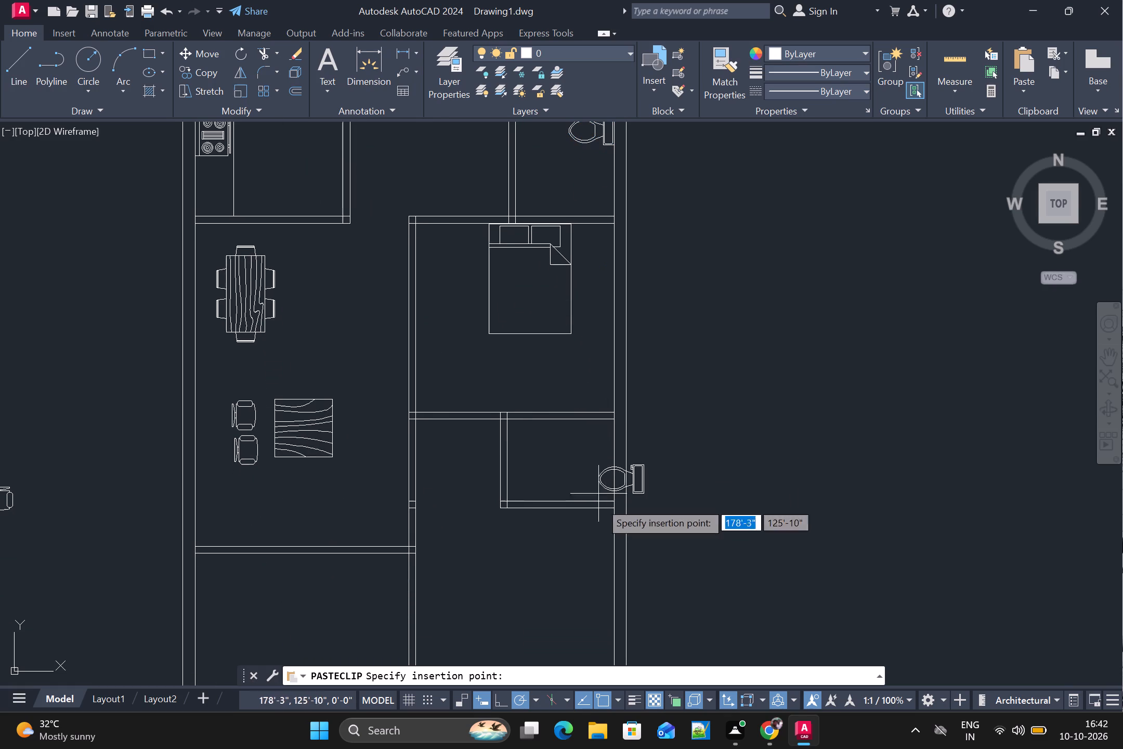
pyautogui.scroll(2, 569, 470)
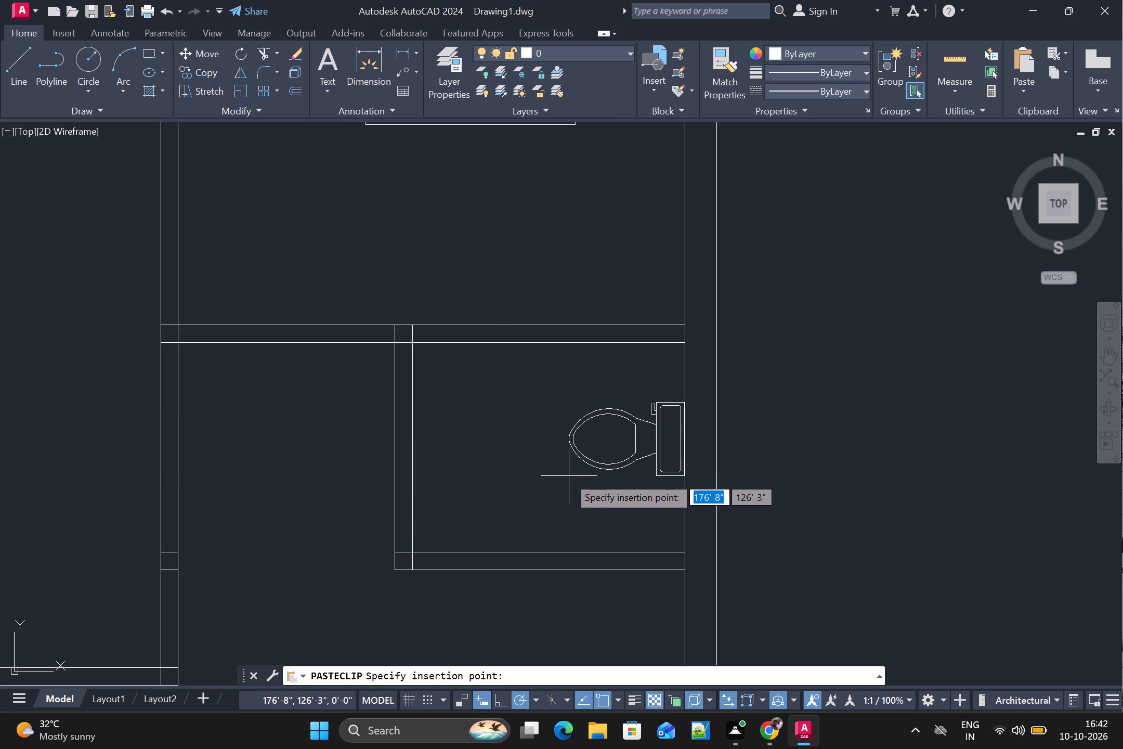
pyautogui.click(568, 477)
# Copy the double bed from the upper bedroom into the lower bedroom below the bathroom.
pyautogui.scroll(-1, 541, 514)
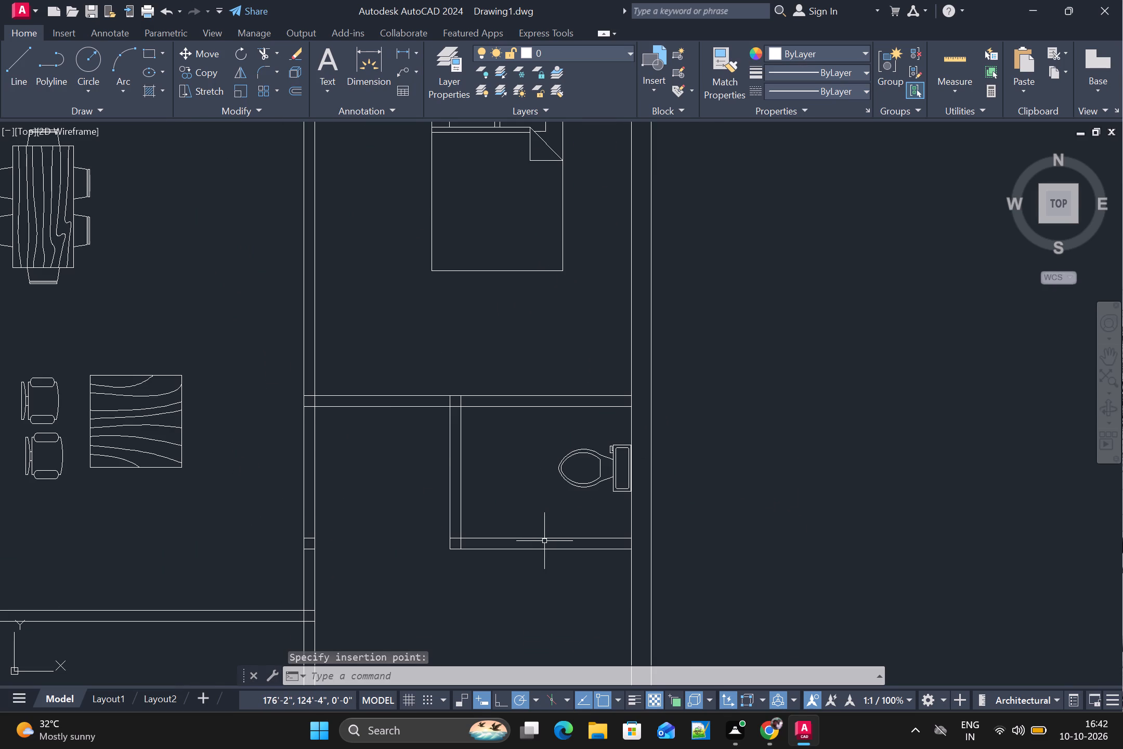
pyautogui.scroll(-1, 544, 541)
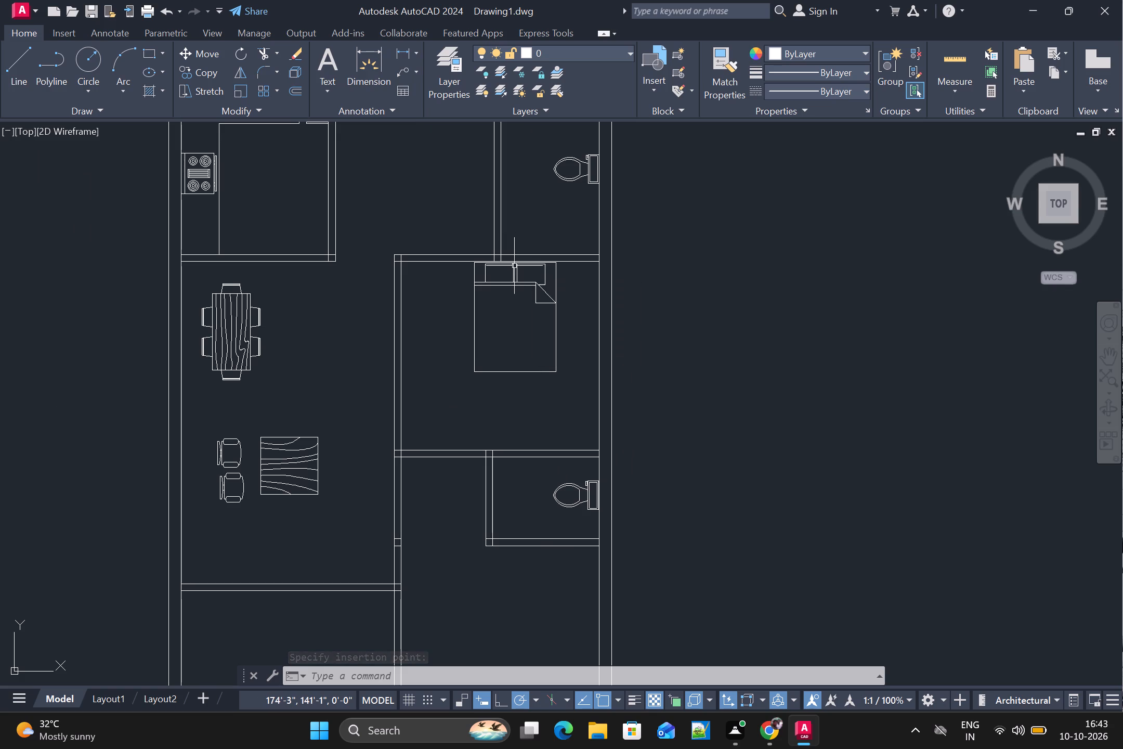
pyautogui.click(514, 266)
pyautogui.hotkey('ctrl', 'c')
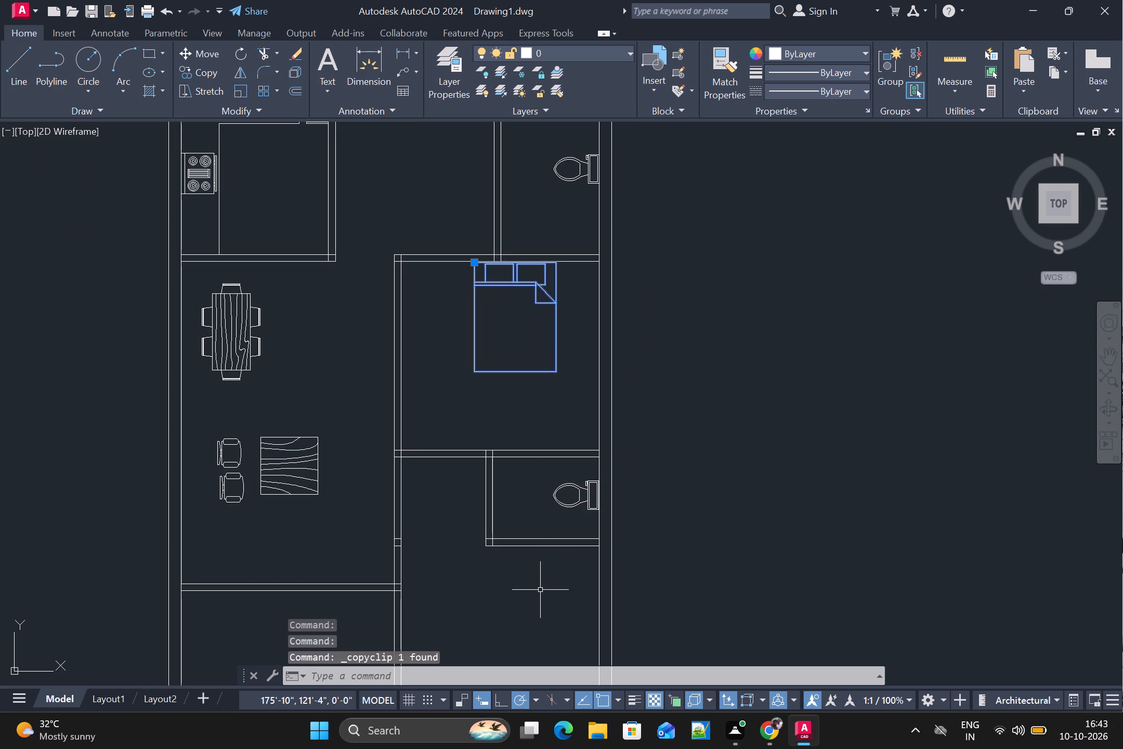
pyautogui.moveTo(540, 590); pyautogui.dragTo(522, 345, button='middle')
pyautogui.hotkey('ctrl', 'v')
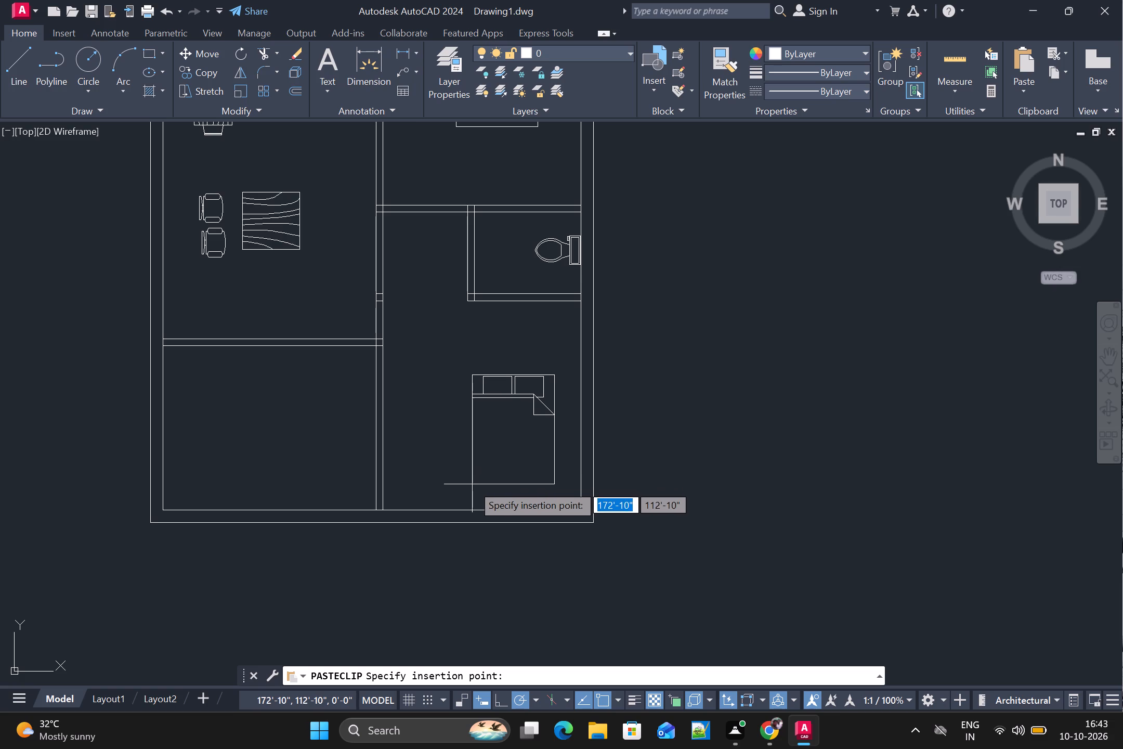
pyautogui.click(472, 484)
# Rotate the copied bed 270° about the midpoint of its headboard so the pillows face the east outer wall.
pyautogui.write('RO')
pyautogui.press('Return')
pyautogui.click(515, 373)
pyautogui.press('space')
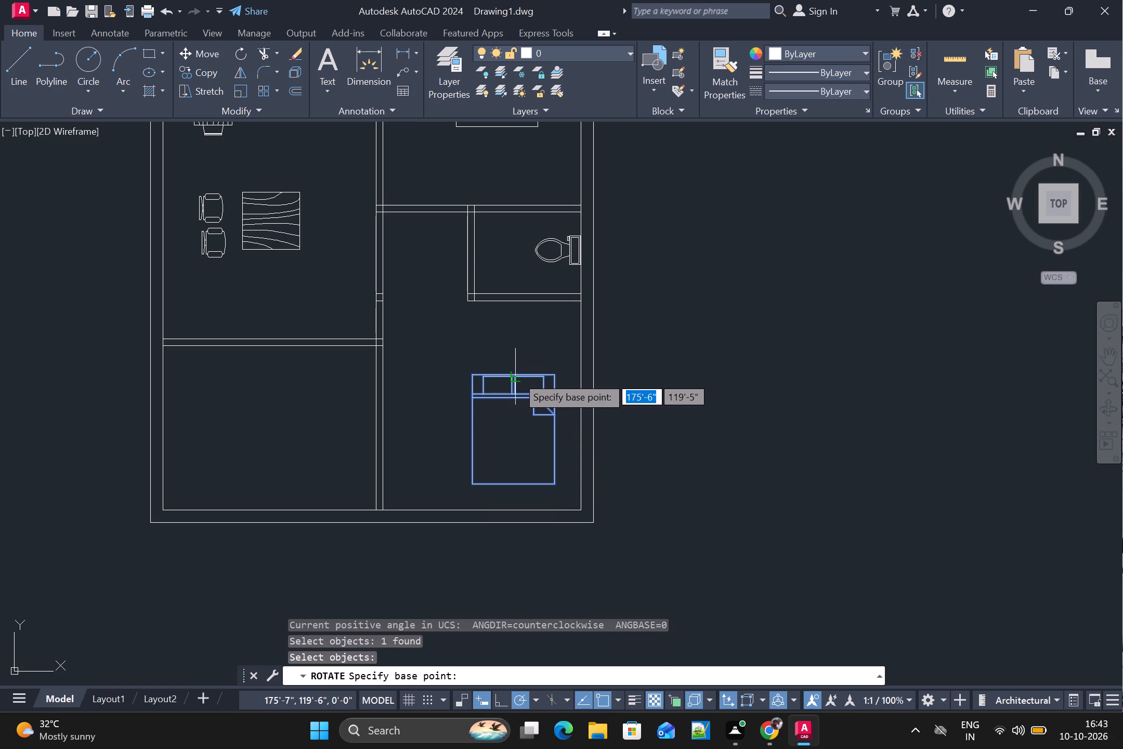
pyautogui.click(506, 376)
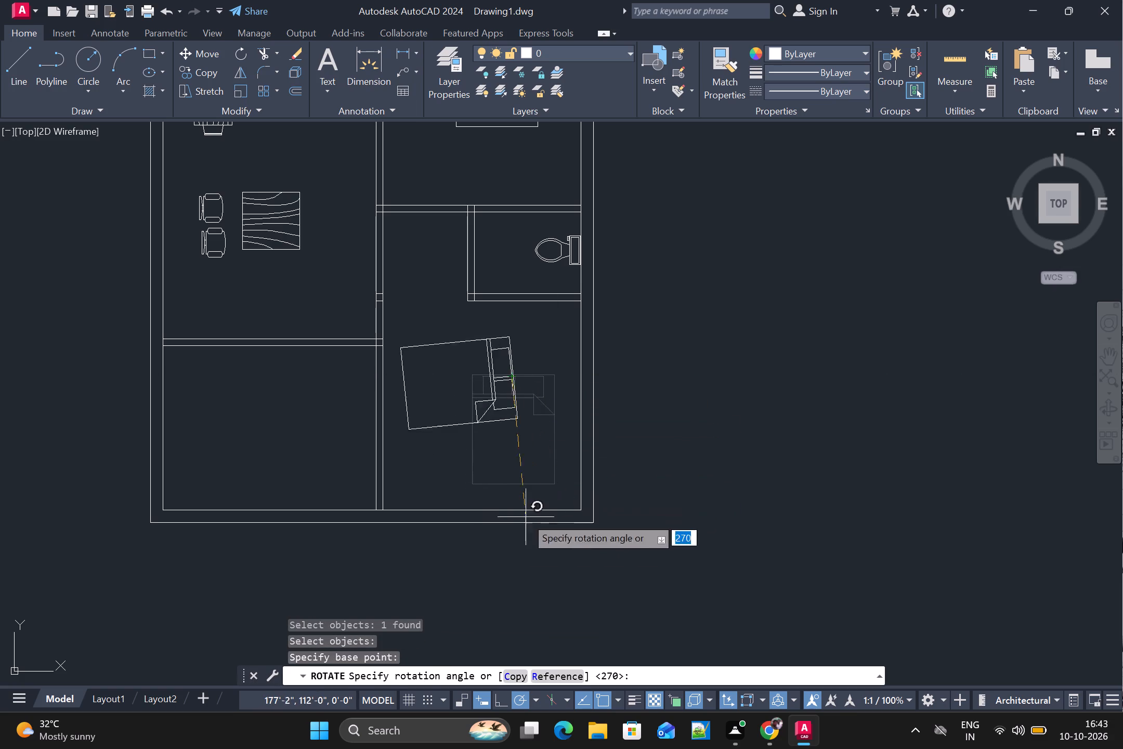
pyautogui.click(517, 615)
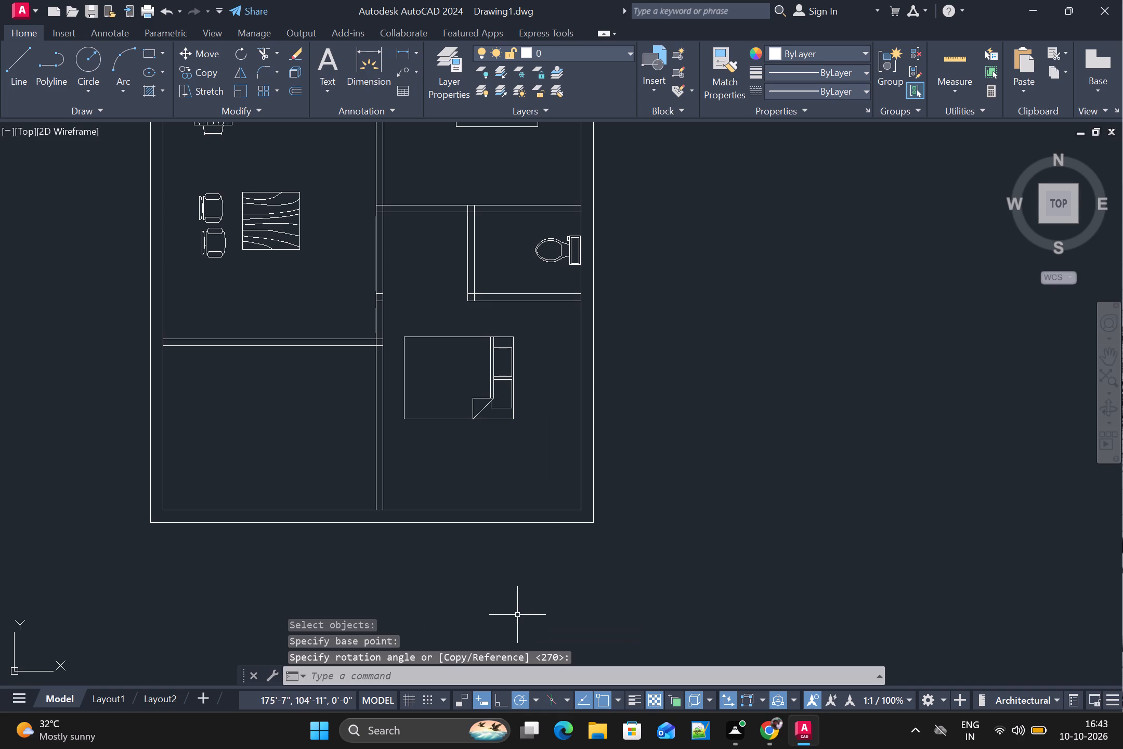
# Move the rotated bed by its headboard midpoint onto the inner face of the lower bedroom's east wall.
pyautogui.press('m')
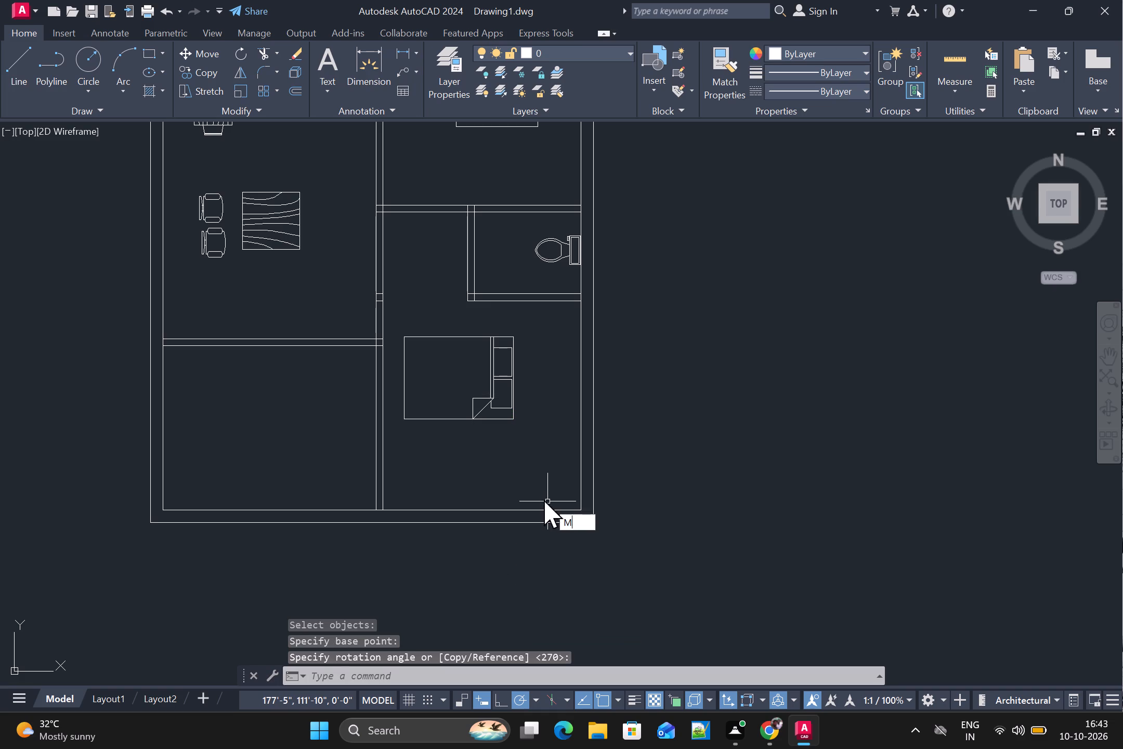
pyautogui.press('Return')
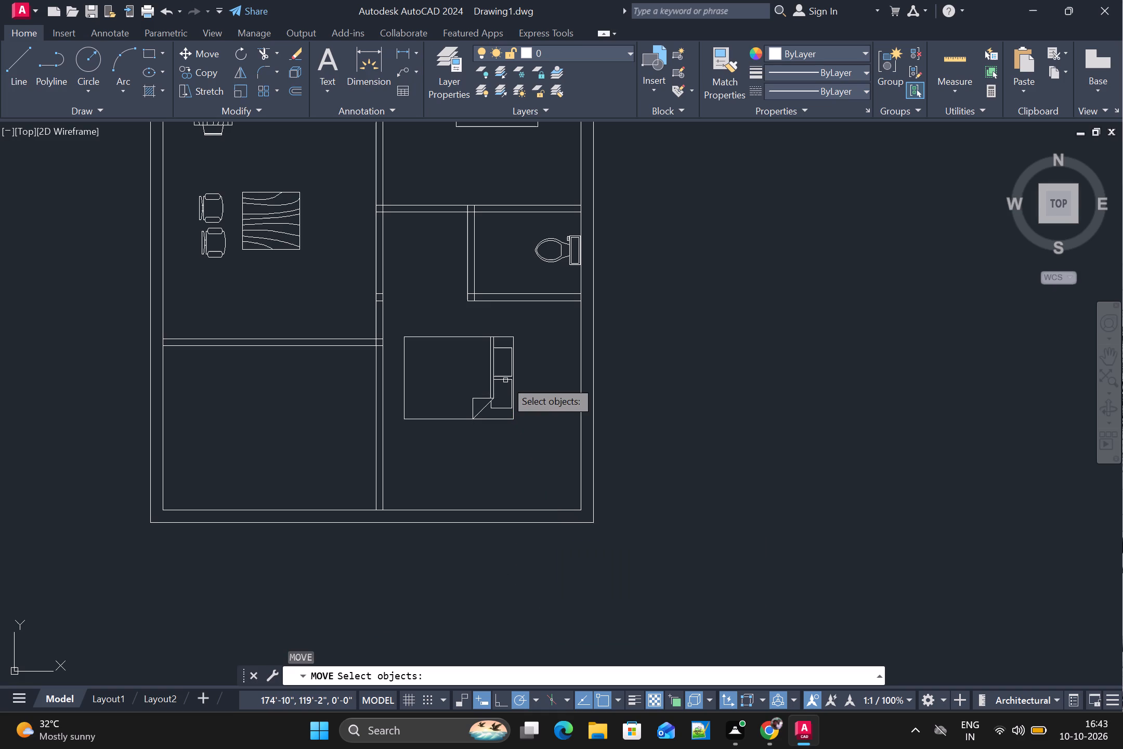
pyautogui.click(512, 374)
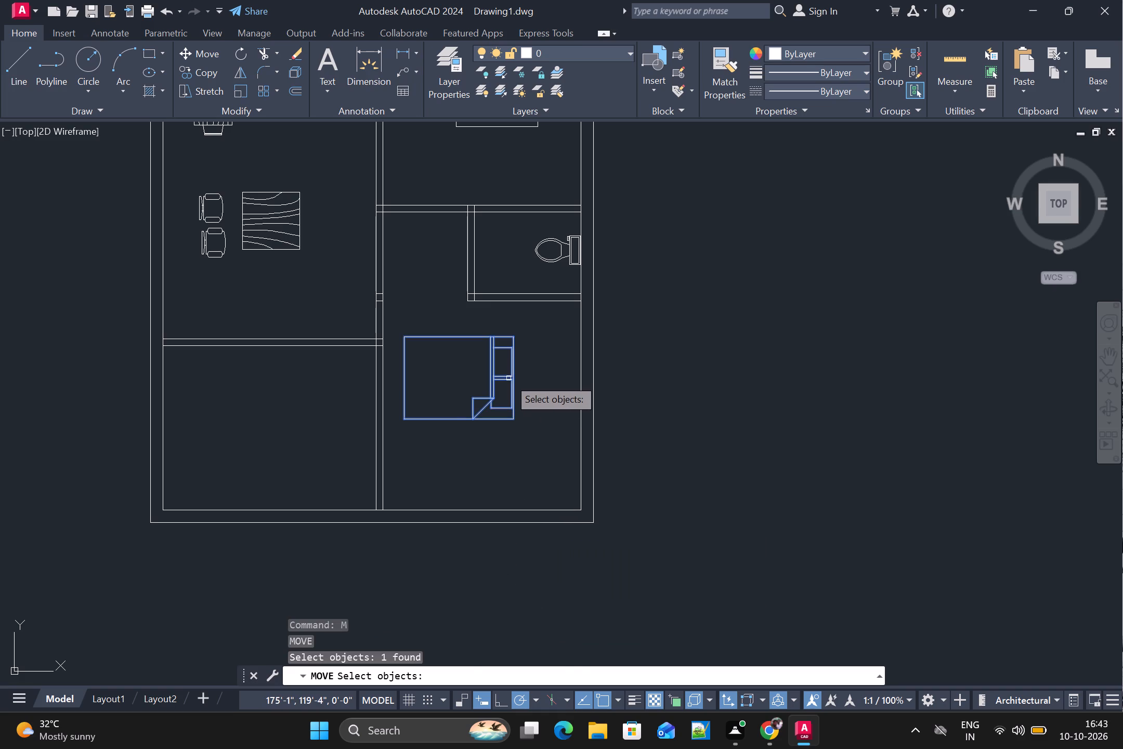
pyautogui.press('Return')
pyautogui.scroll(2, 516, 382)
pyautogui.click(507, 375)
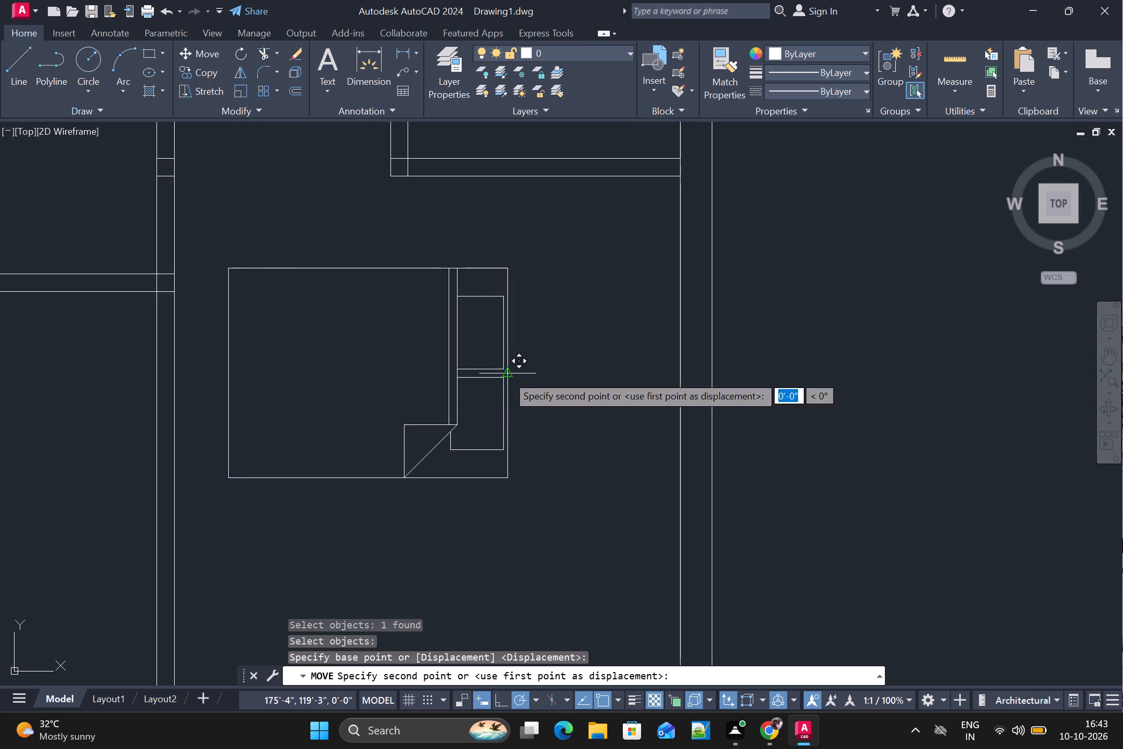
pyautogui.scroll(-3, 664, 488)
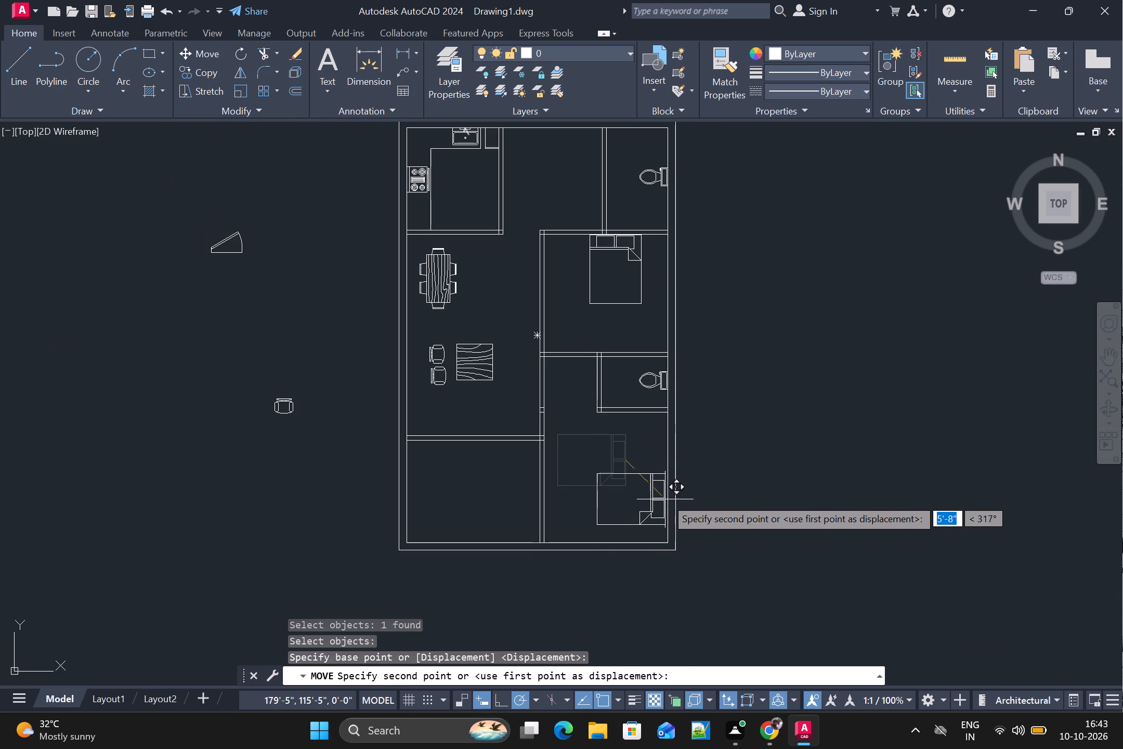
pyautogui.scroll(2, 665, 498)
pyautogui.click(671, 495)
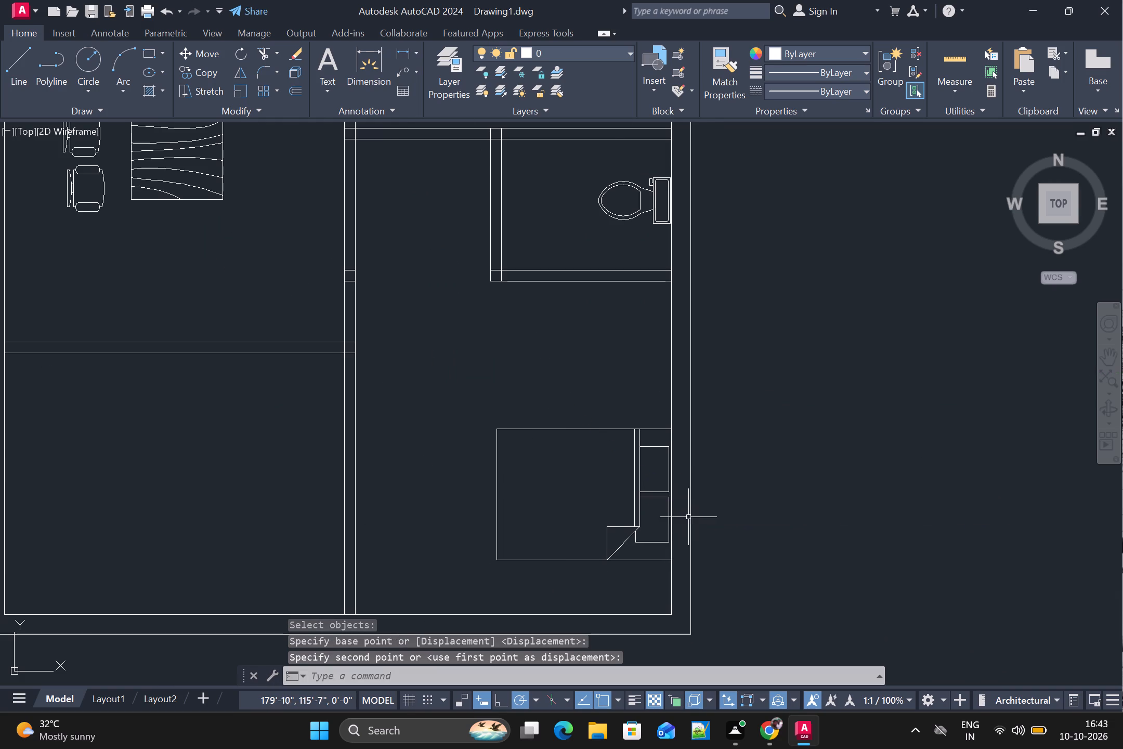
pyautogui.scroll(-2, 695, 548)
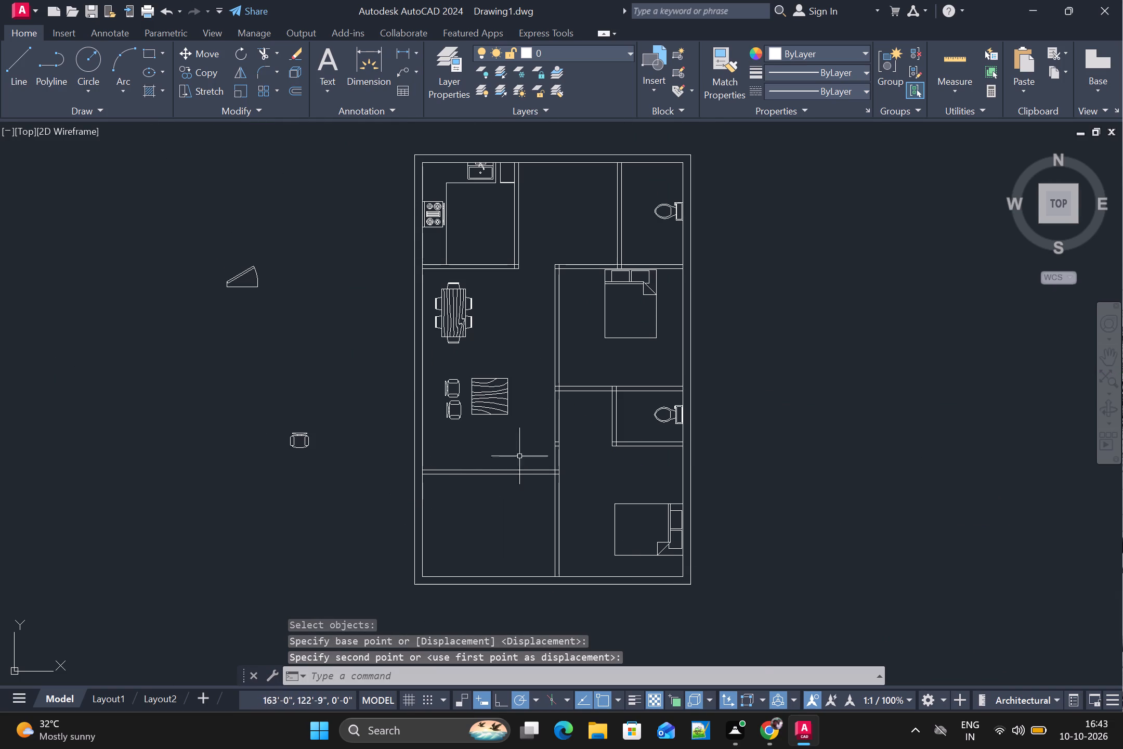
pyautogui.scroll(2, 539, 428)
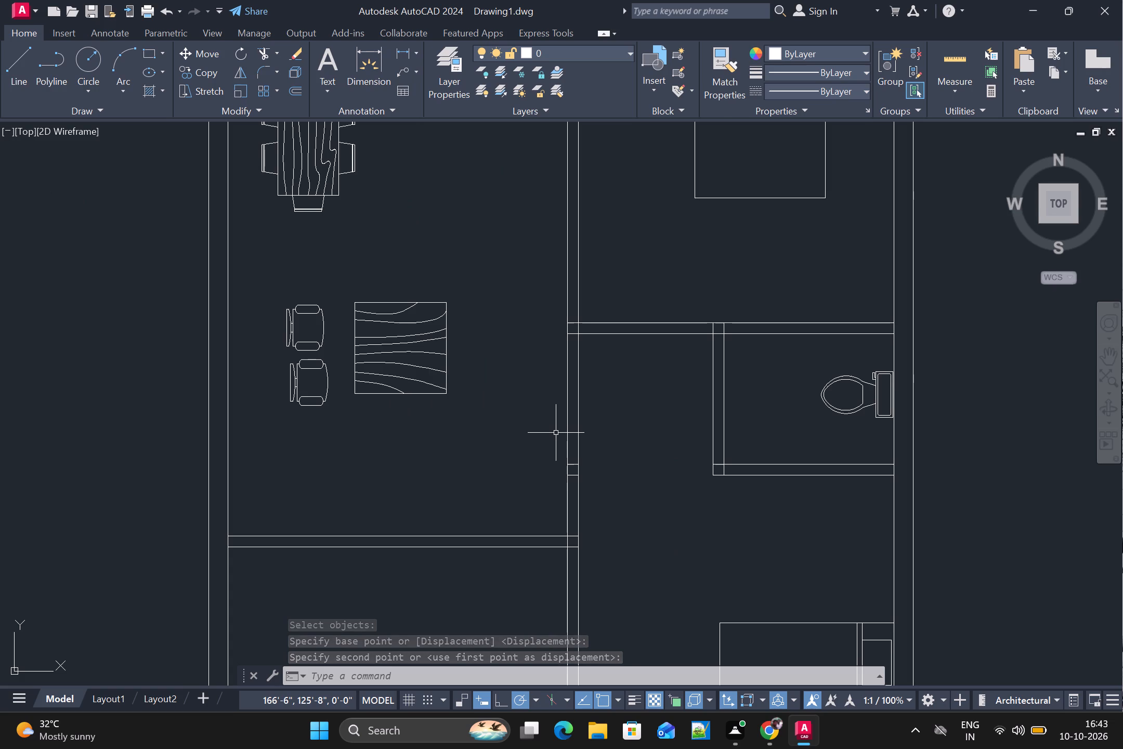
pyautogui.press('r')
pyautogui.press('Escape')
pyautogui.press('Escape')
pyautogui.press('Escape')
# Trim the short stub lines across the central vertical partition and open its T-junction with the living area's lower partition.
pyautogui.write('TR')
pyautogui.press('Return')
pyautogui.scroll(3, 556, 433)
pyautogui.scroll(-3, 593, 508)
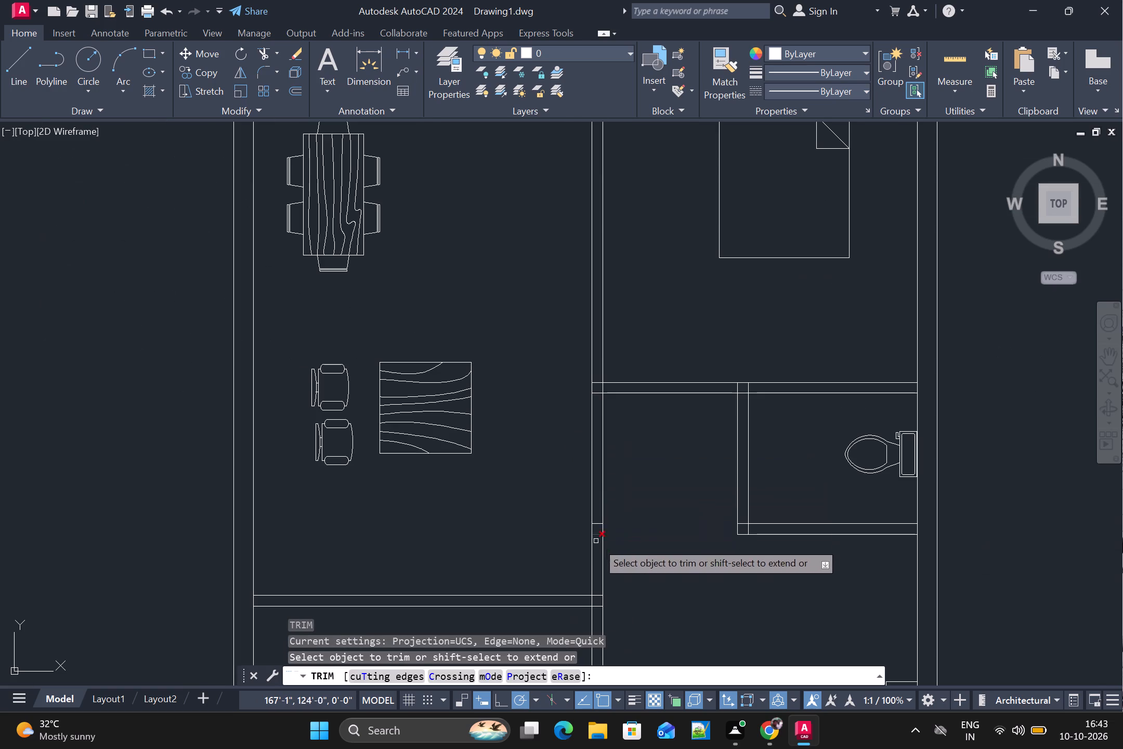
pyautogui.moveTo(603, 560); pyautogui.dragTo(605, 296, button='middle')
pyautogui.scroll(2, 605, 291)
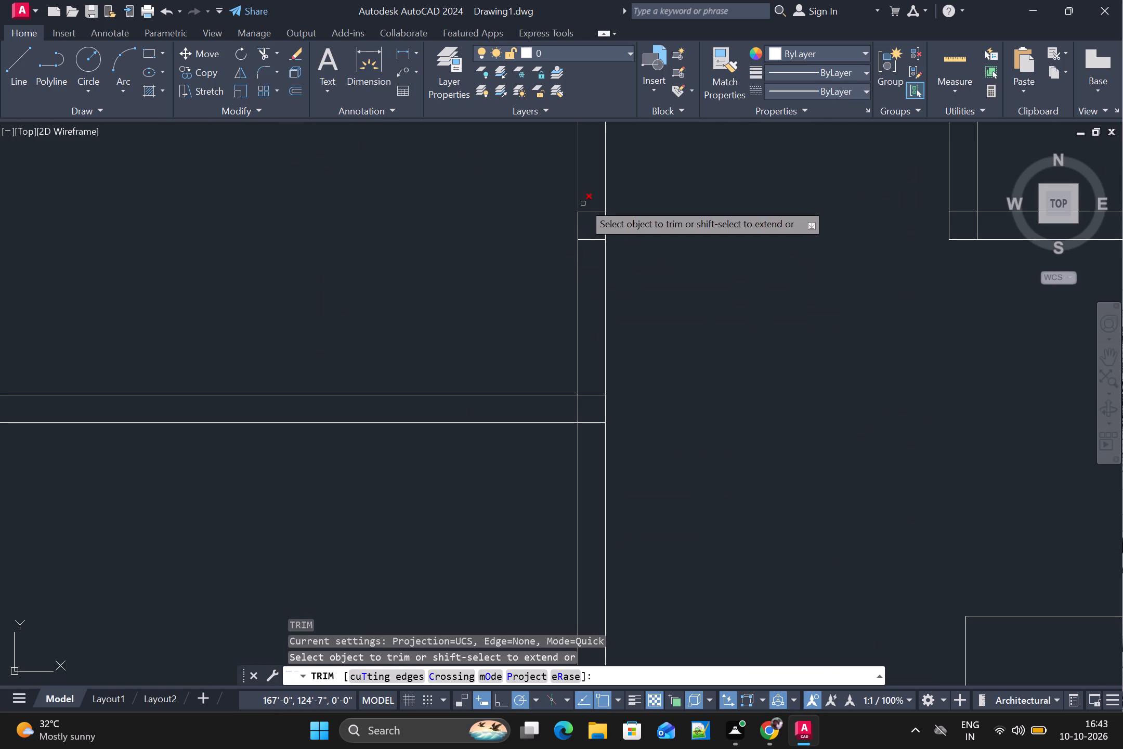
pyautogui.moveTo(587, 202); pyautogui.dragTo(589, 266)
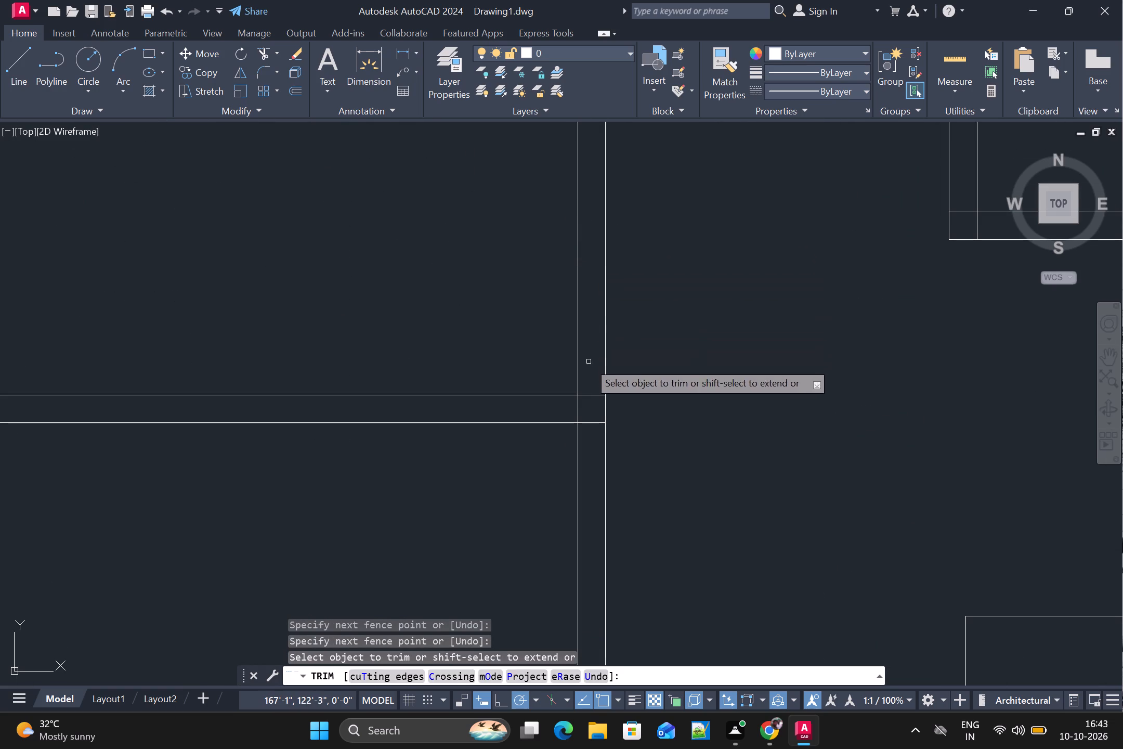
pyautogui.moveTo(590, 372); pyautogui.dragTo(596, 459)
pyautogui.moveTo(587, 409); pyautogui.dragTo(552, 411)
# Trim the overlapping lines where the horizontal partition below the upper bedroom meets the central vertical partition.
pyautogui.scroll(-1, 553, 411)
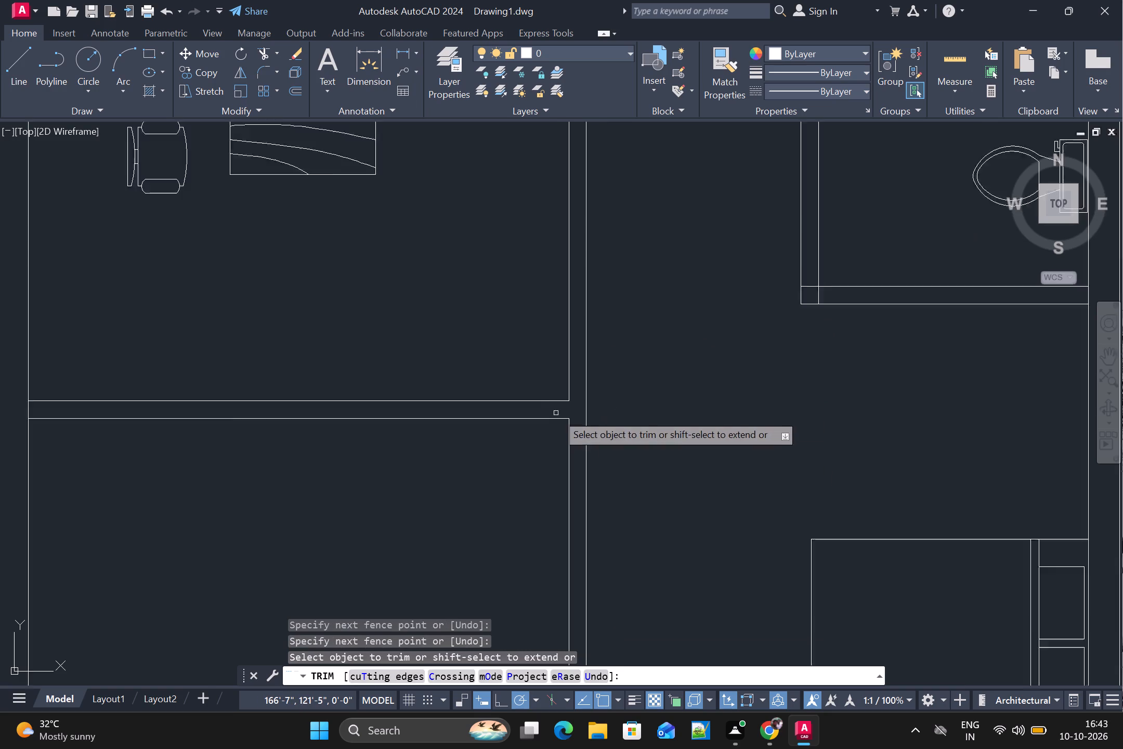
pyautogui.scroll(-2, 557, 414)
pyautogui.scroll(2, 584, 234)
pyautogui.moveTo(547, 327); pyautogui.dragTo(539, 353)
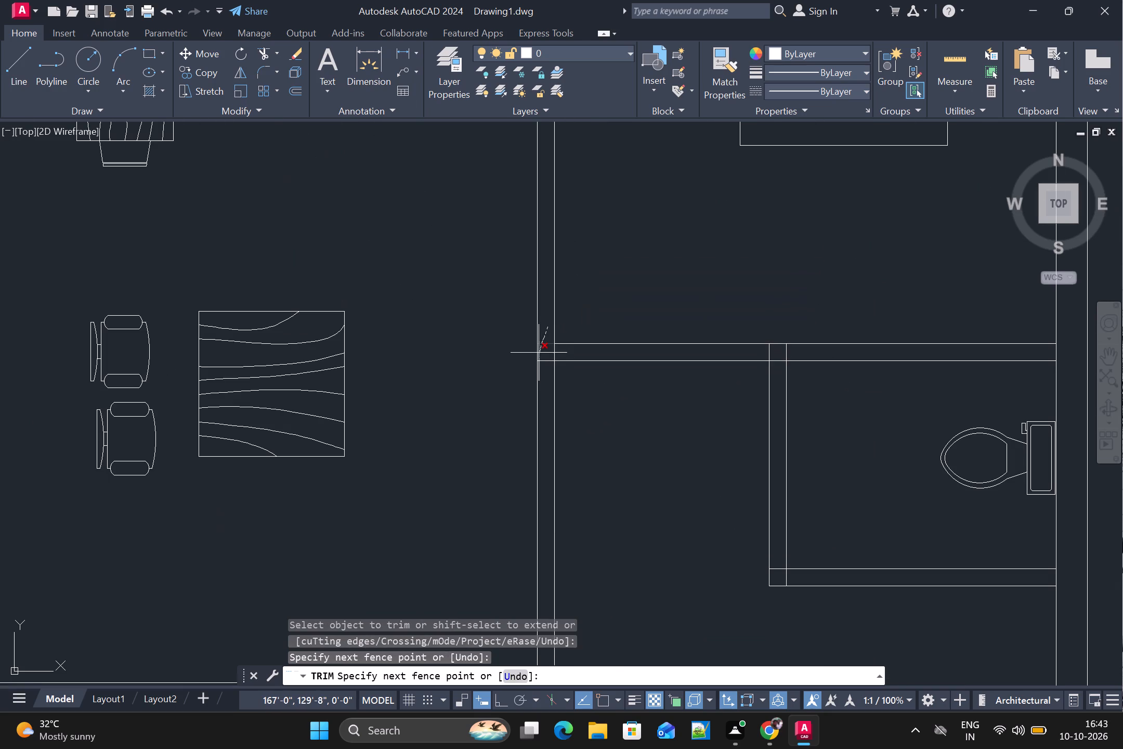
pyautogui.moveTo(539, 353); pyautogui.dragTo(539, 355)
pyautogui.moveTo(543, 346); pyautogui.dragTo(544, 365)
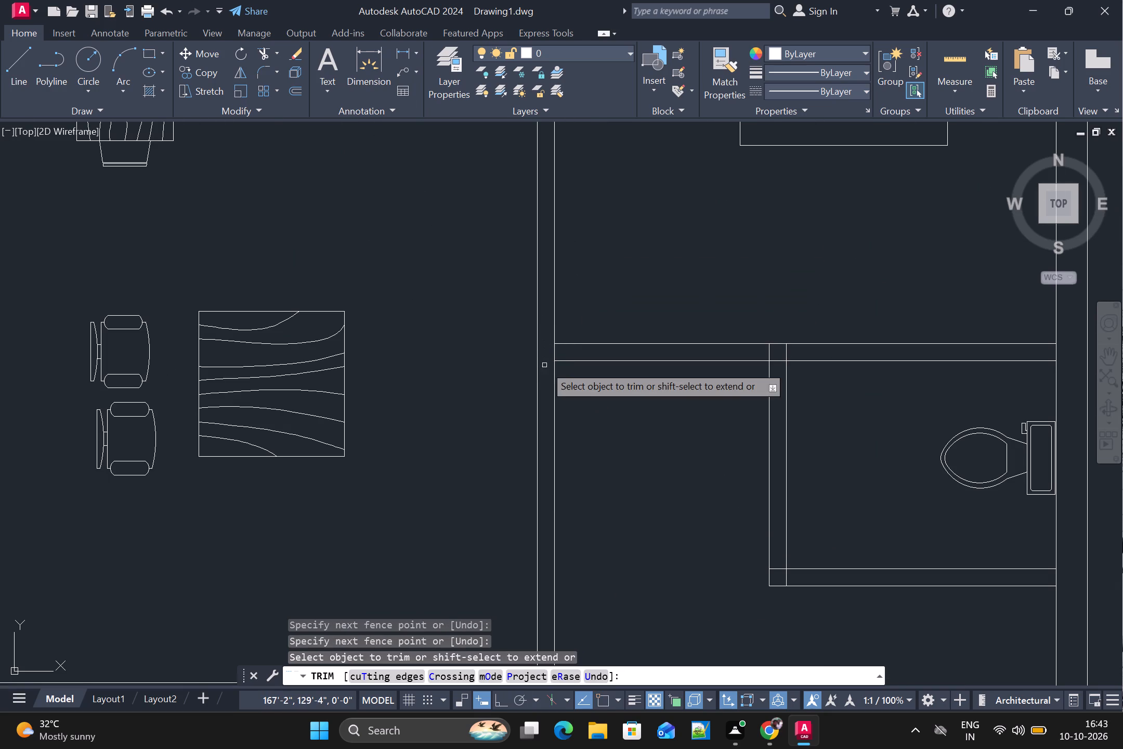
pyautogui.scroll(1, 558, 353)
pyautogui.moveTo(562, 352); pyautogui.dragTo(544, 351)
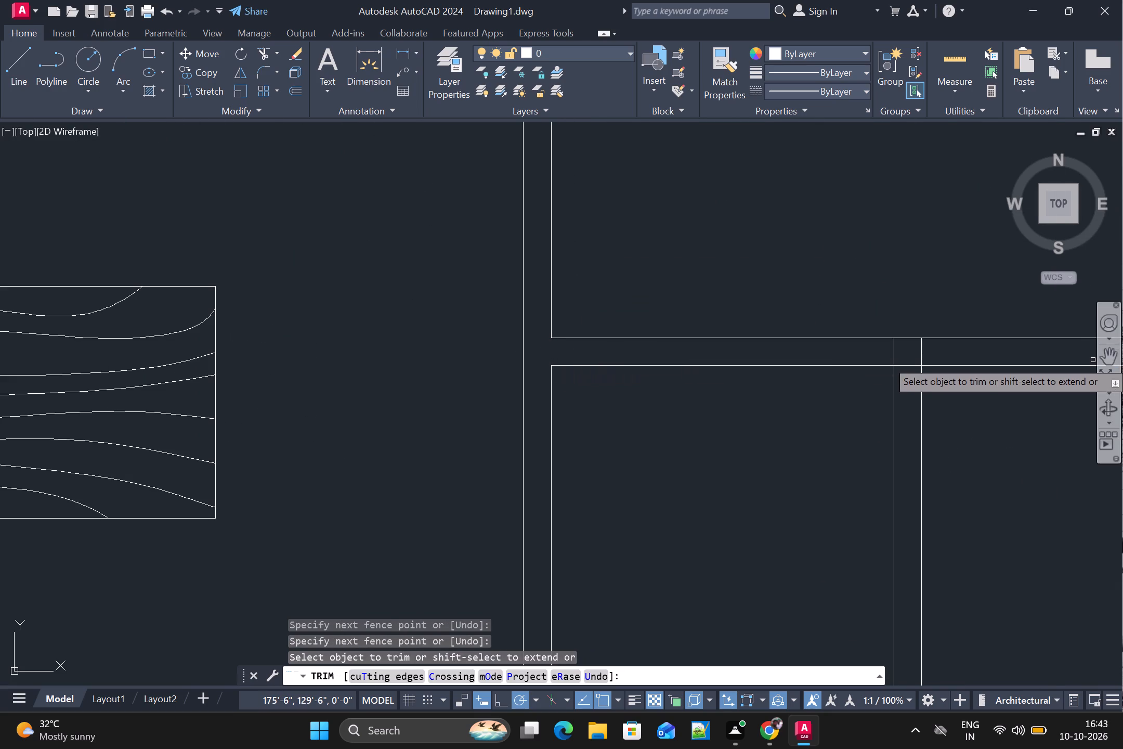
# Trim the overlapping lines where the lower bathroom's vertical partition meets the horizontal partition above it.
pyautogui.moveTo(973, 352); pyautogui.dragTo(870, 363)
pyautogui.moveTo(906, 366); pyautogui.dragTo(908, 370)
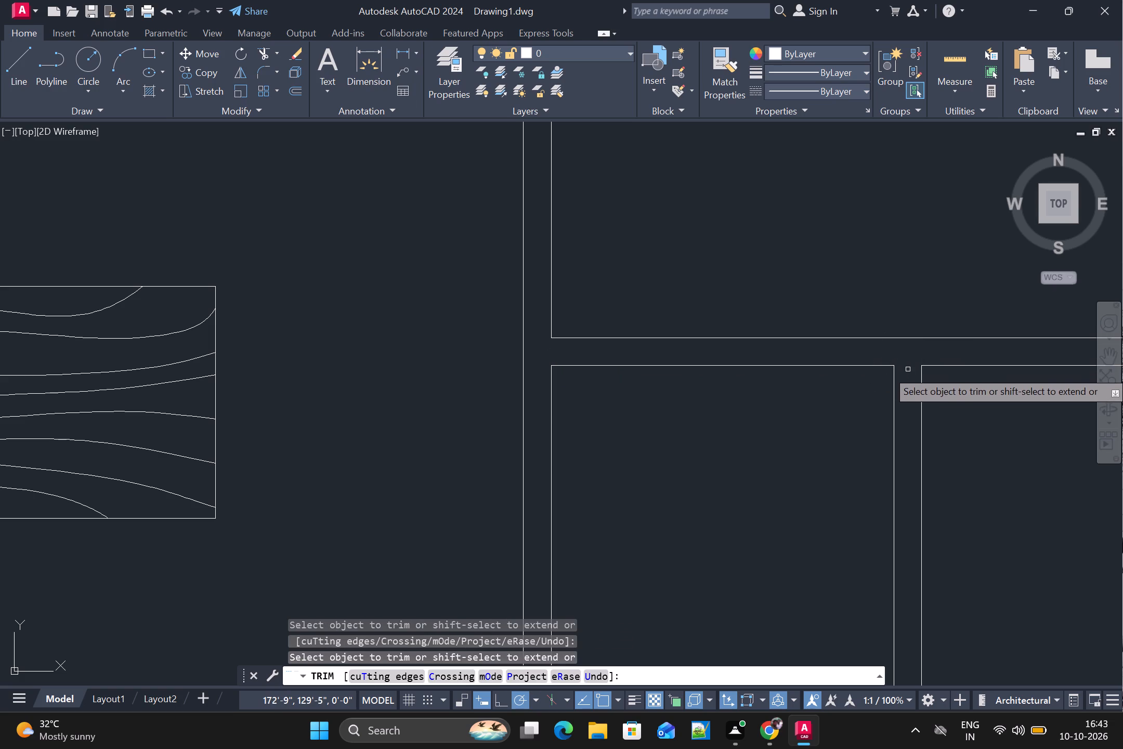
pyautogui.moveTo(908, 370); pyautogui.dragTo(909, 382)
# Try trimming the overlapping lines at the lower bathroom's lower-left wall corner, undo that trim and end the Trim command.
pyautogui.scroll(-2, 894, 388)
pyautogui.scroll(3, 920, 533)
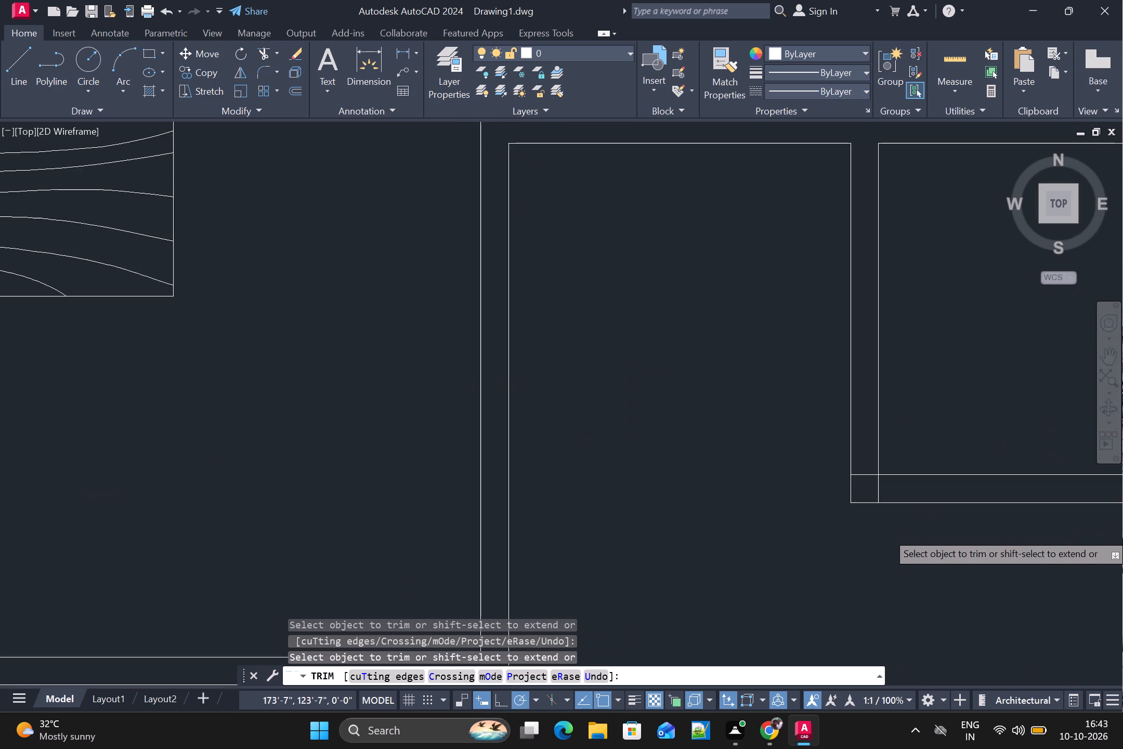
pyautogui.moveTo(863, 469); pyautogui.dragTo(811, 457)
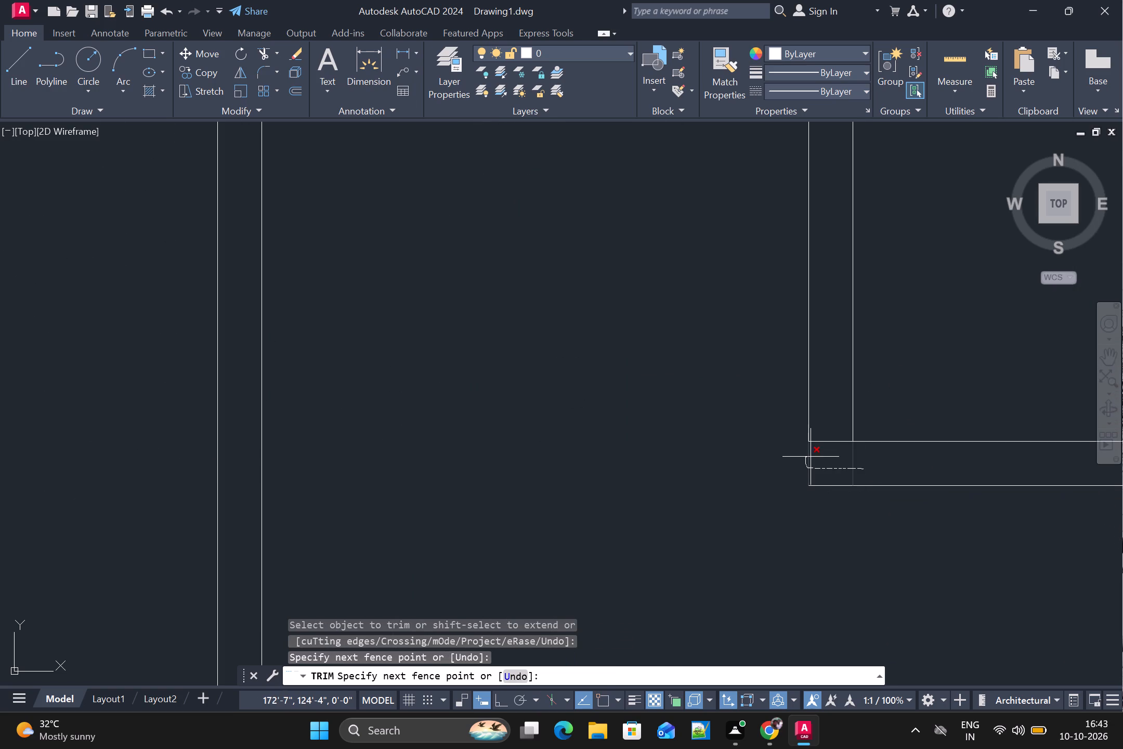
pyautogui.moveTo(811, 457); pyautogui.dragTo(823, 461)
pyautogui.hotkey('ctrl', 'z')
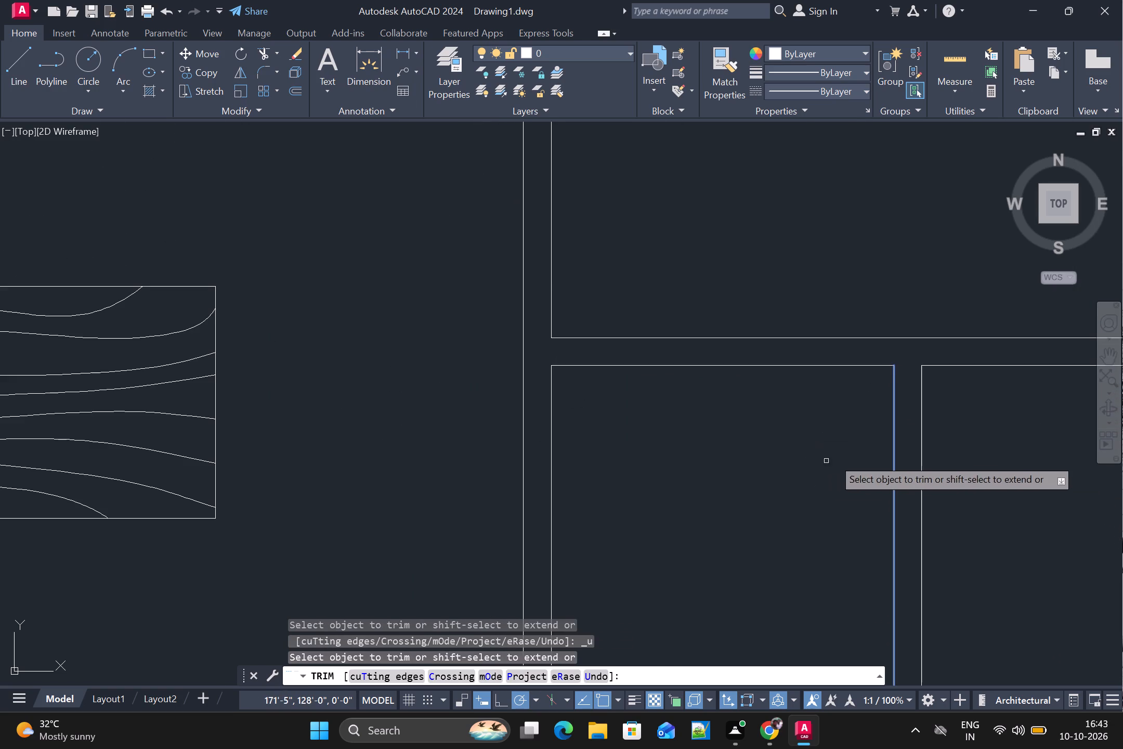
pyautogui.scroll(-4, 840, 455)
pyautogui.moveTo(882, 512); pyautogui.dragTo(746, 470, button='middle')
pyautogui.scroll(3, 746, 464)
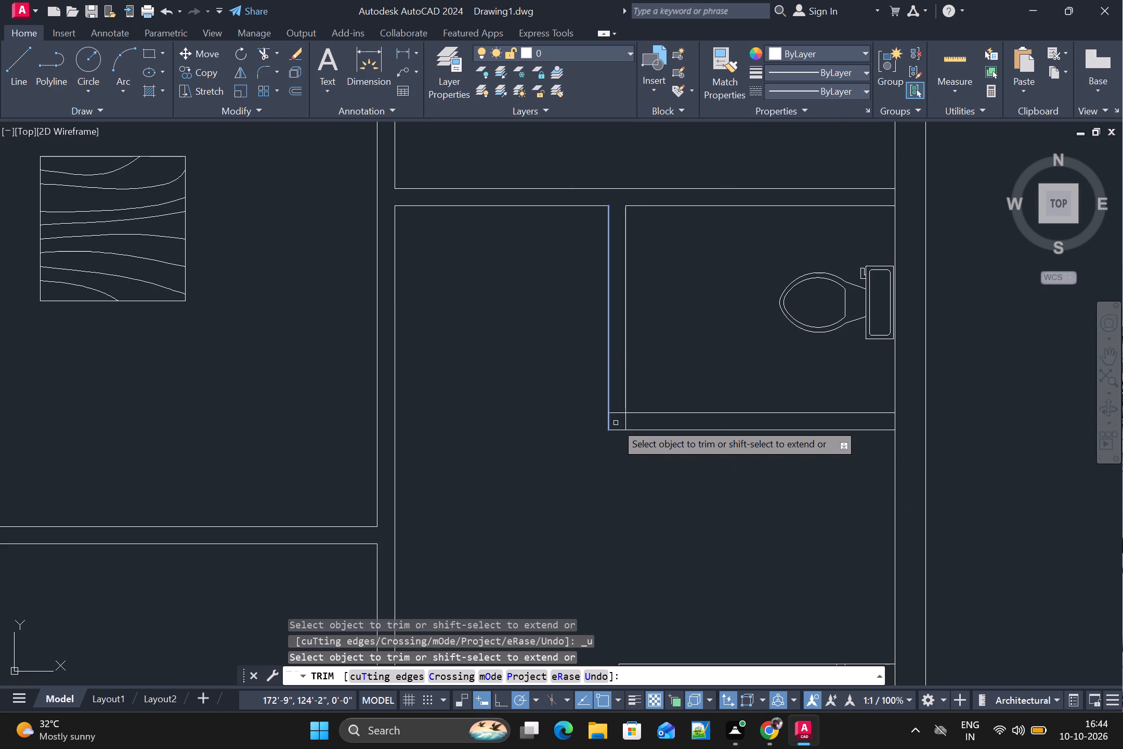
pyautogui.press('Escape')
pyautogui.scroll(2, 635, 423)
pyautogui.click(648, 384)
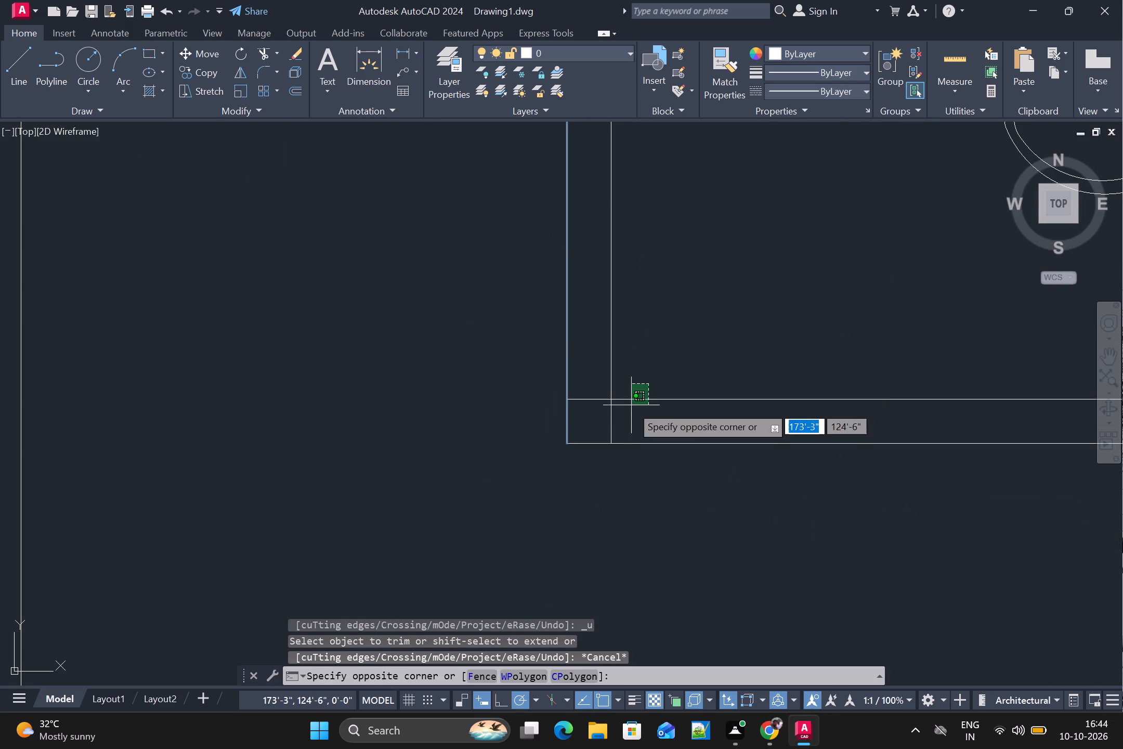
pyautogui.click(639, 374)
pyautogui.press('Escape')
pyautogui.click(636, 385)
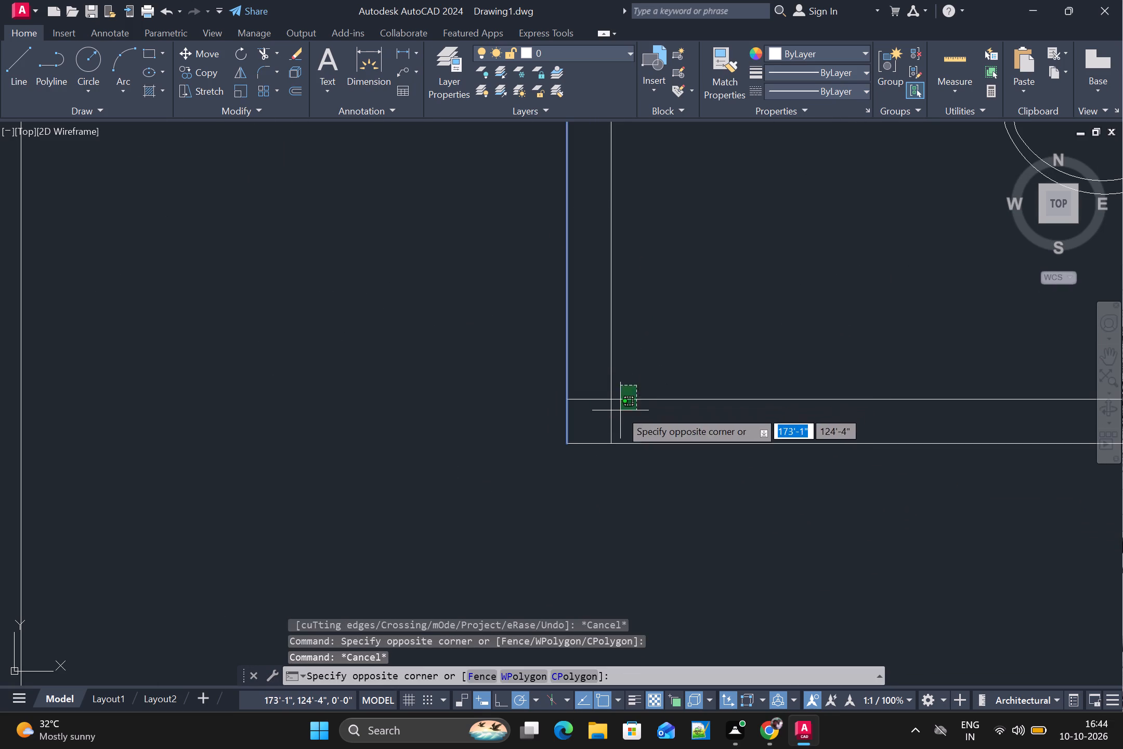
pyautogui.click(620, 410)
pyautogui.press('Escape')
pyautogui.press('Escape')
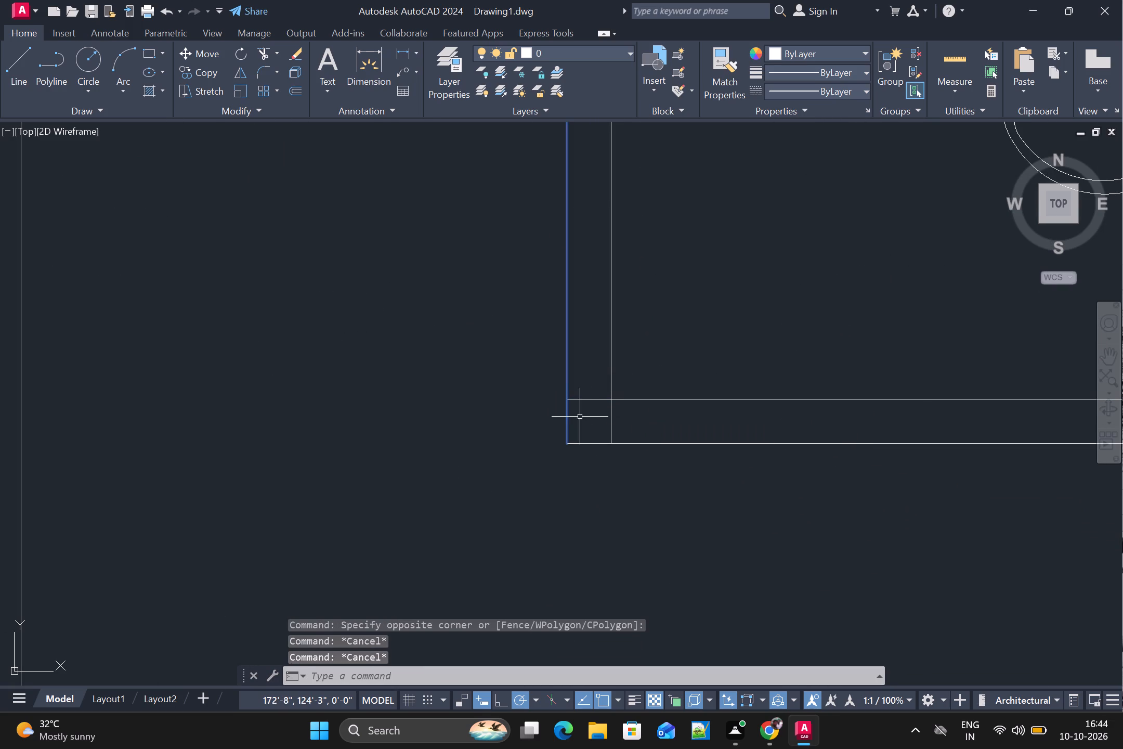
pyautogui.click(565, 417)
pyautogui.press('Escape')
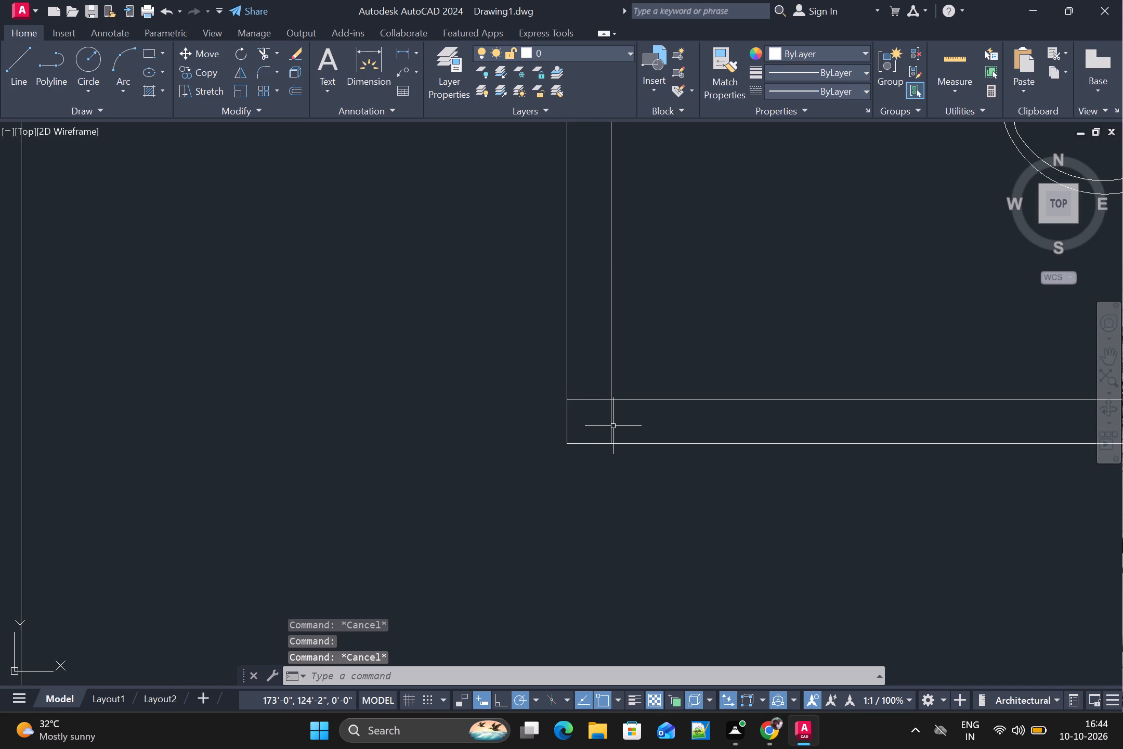
# Trim the overlapping lines at the lower bathroom's lower-left wall corner.
pyautogui.press('t')
pyautogui.press('r')
pyautogui.press('Return')
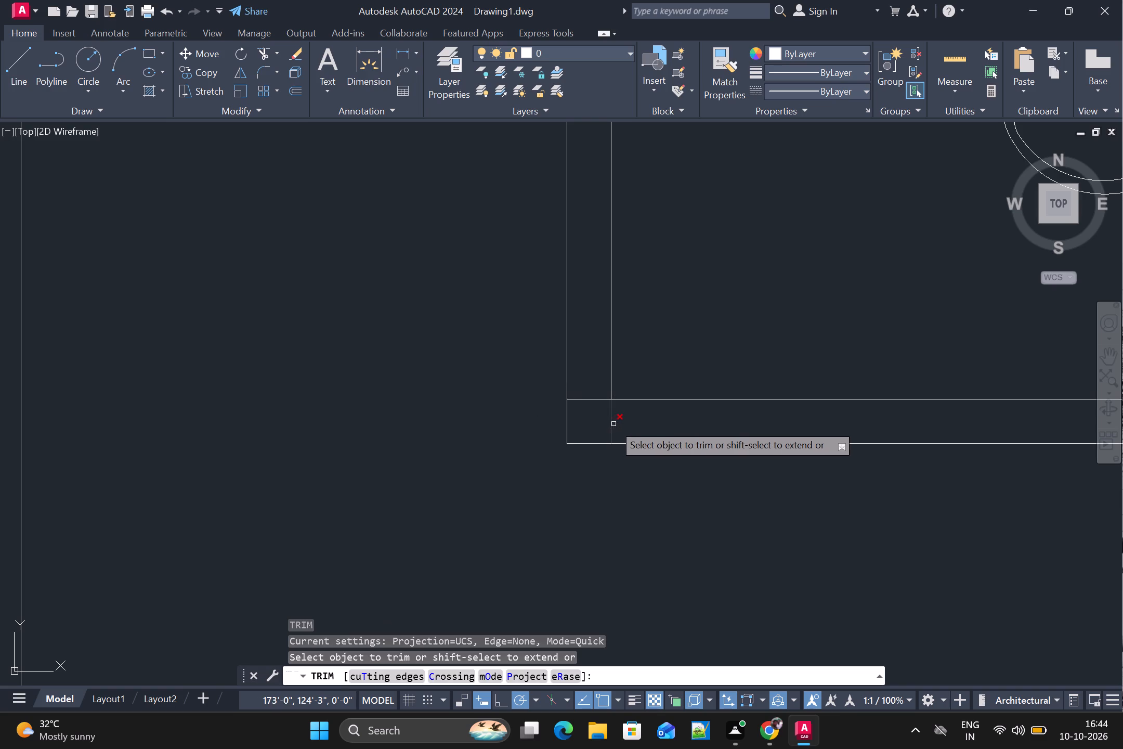
pyautogui.scroll(2, 619, 422)
pyautogui.moveTo(632, 418); pyautogui.dragTo(558, 356)
pyautogui.scroll(-5, 554, 399)
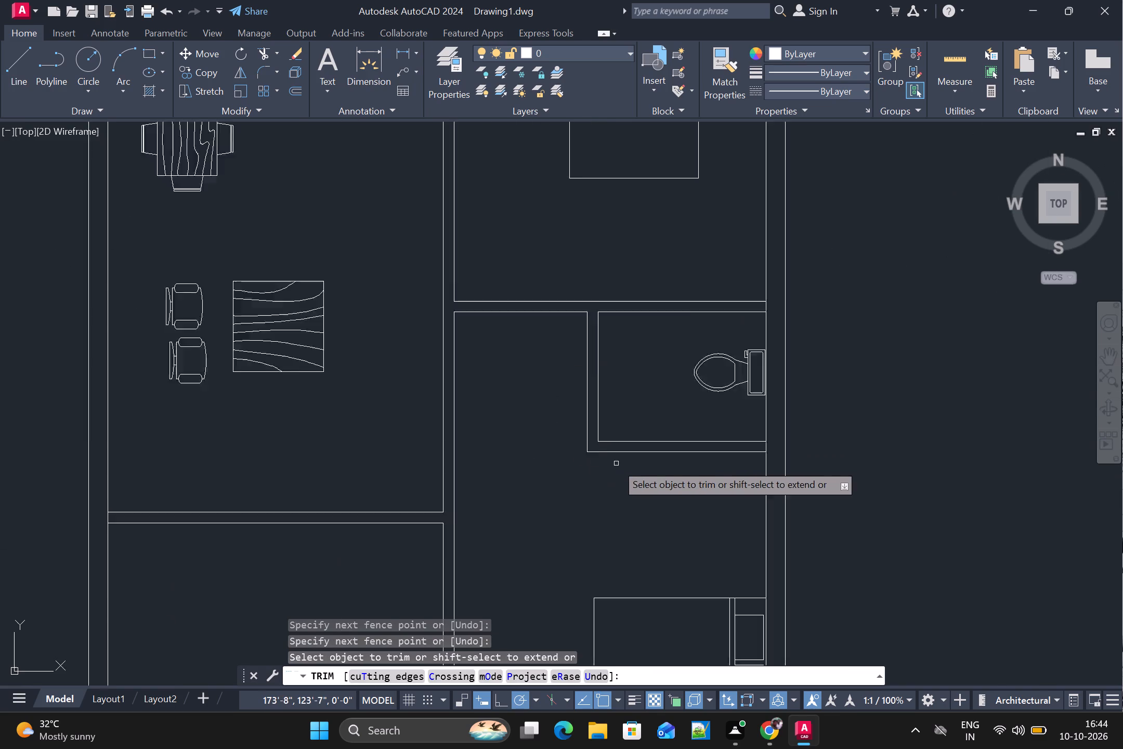
# Trim the overlapping lines at the upper bedroom's upper-left partition corner.
pyautogui.scroll(-1, 616, 463)
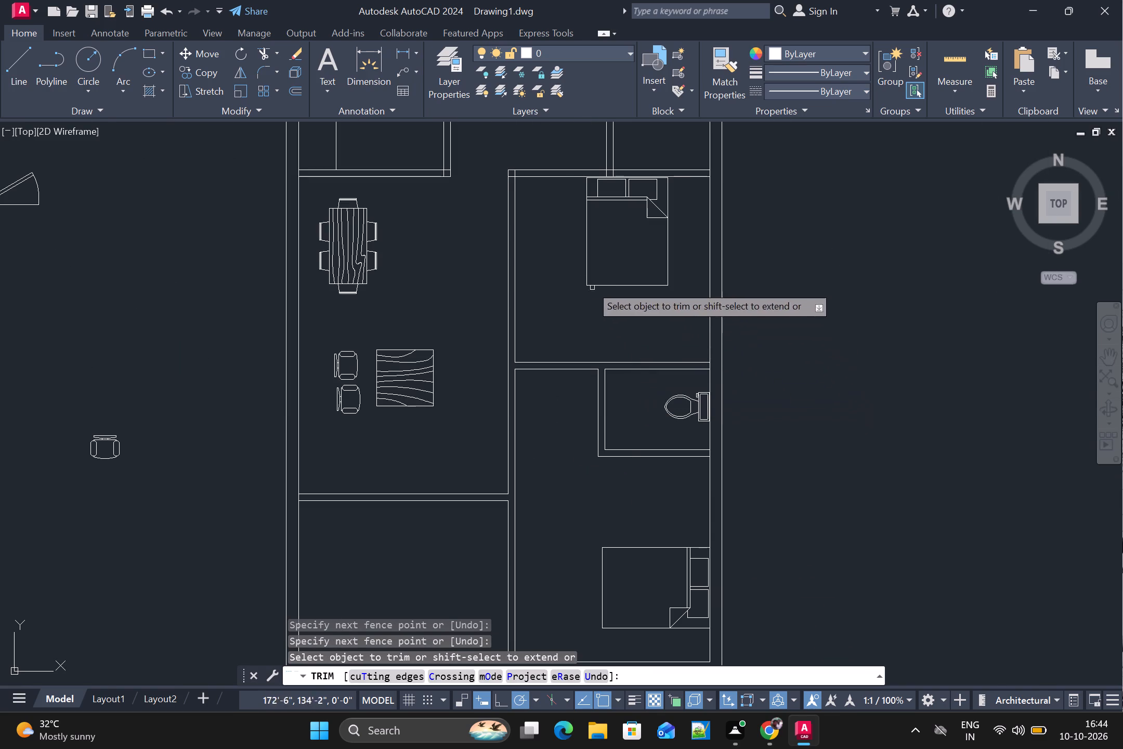
pyautogui.moveTo(509, 191); pyautogui.dragTo(534, 384, button='middle')
pyautogui.scroll(-1, 536, 384)
pyautogui.scroll(6, 552, 378)
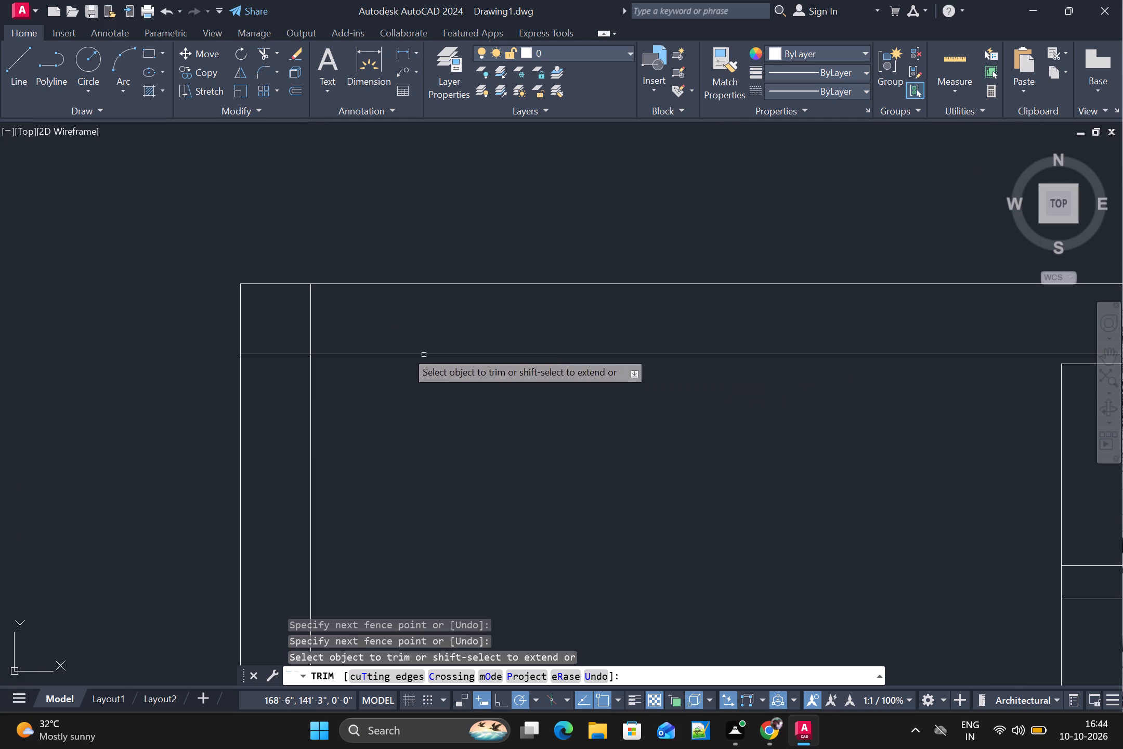
pyautogui.moveTo(345, 315); pyautogui.dragTo(268, 382)
pyautogui.scroll(-4, 274, 382)
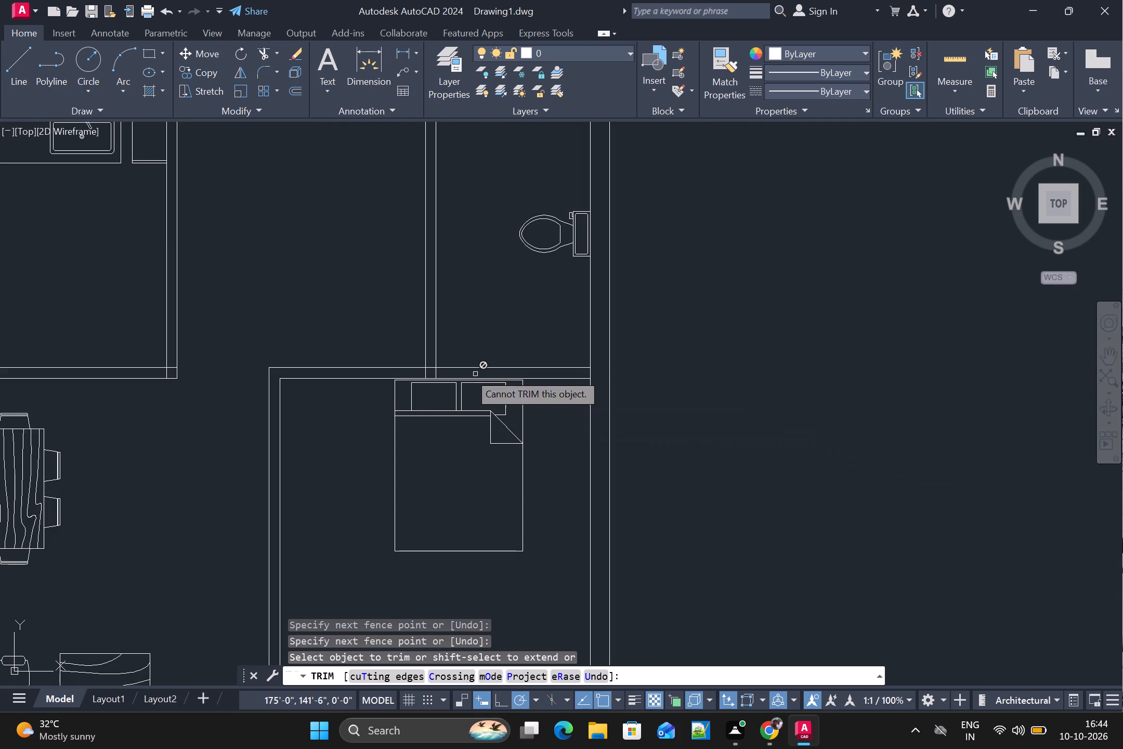
# Trim the stub lines and open the T-junction where the upper bathroom's vertical partition meets the upper bedroom's top partition.
pyautogui.scroll(4, 459, 370)
pyautogui.moveTo(375, 379); pyautogui.dragTo(228, 384)
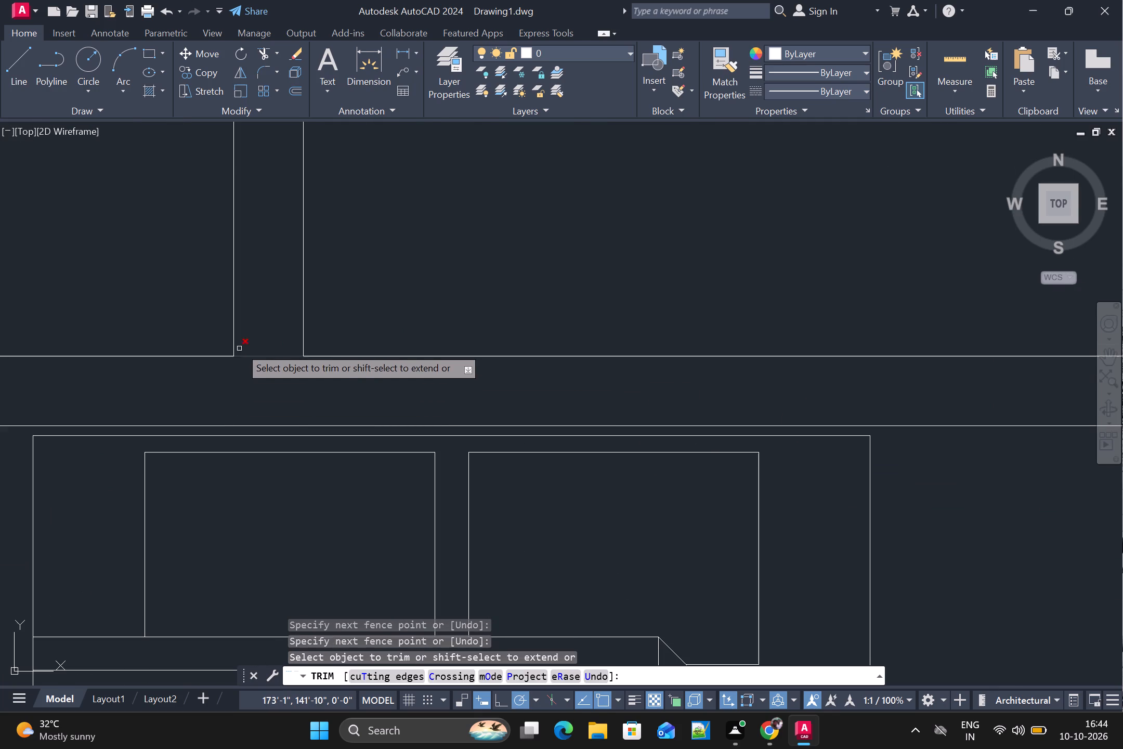
pyautogui.moveTo(259, 324); pyautogui.dragTo(259, 365)
pyautogui.scroll(-3, 262, 366)
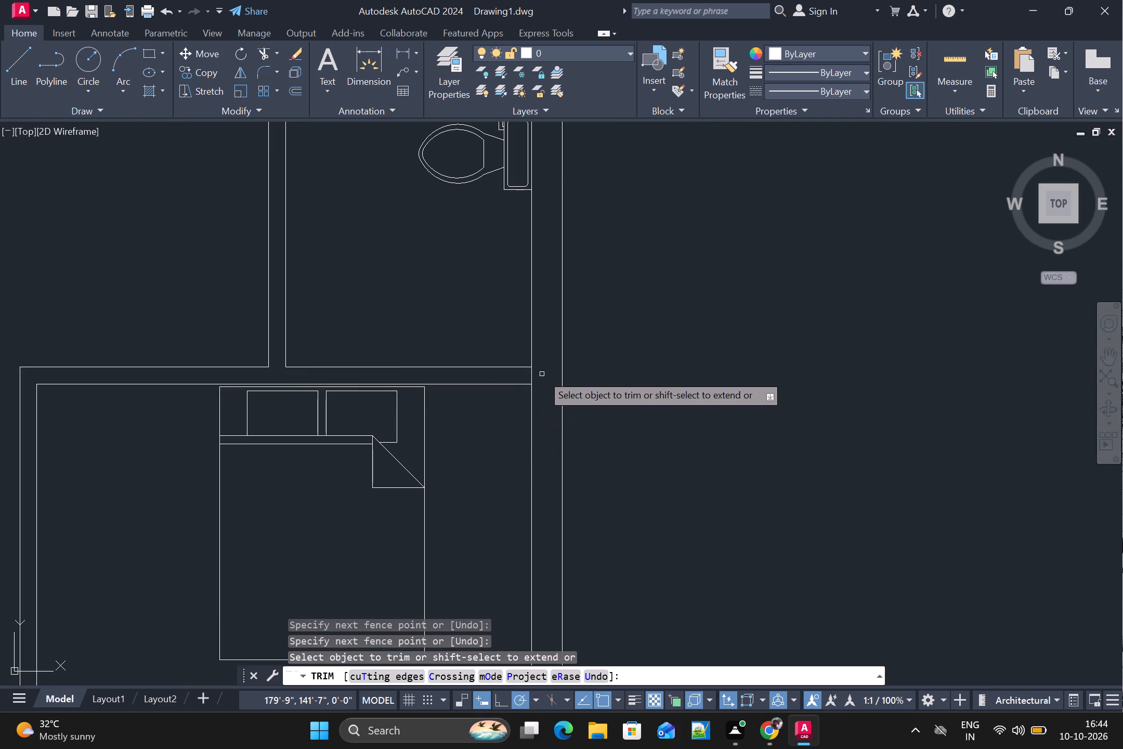
# Trim the wall line crossing the junction of the upper bedroom's top partition and the right outer wall.
pyautogui.scroll(2, 542, 374)
pyautogui.moveTo(537, 375); pyautogui.dragTo(453, 384)
pyautogui.scroll(-4, 465, 383)
# Trim the line crossing the junction of the upper bathroom's vertical partition and the top outer wall.
pyautogui.scroll(3, 353, 247)
pyautogui.scroll(1, 531, 169)
pyautogui.moveTo(503, 167); pyautogui.dragTo(491, 227)
pyautogui.scroll(-4, 490, 228)
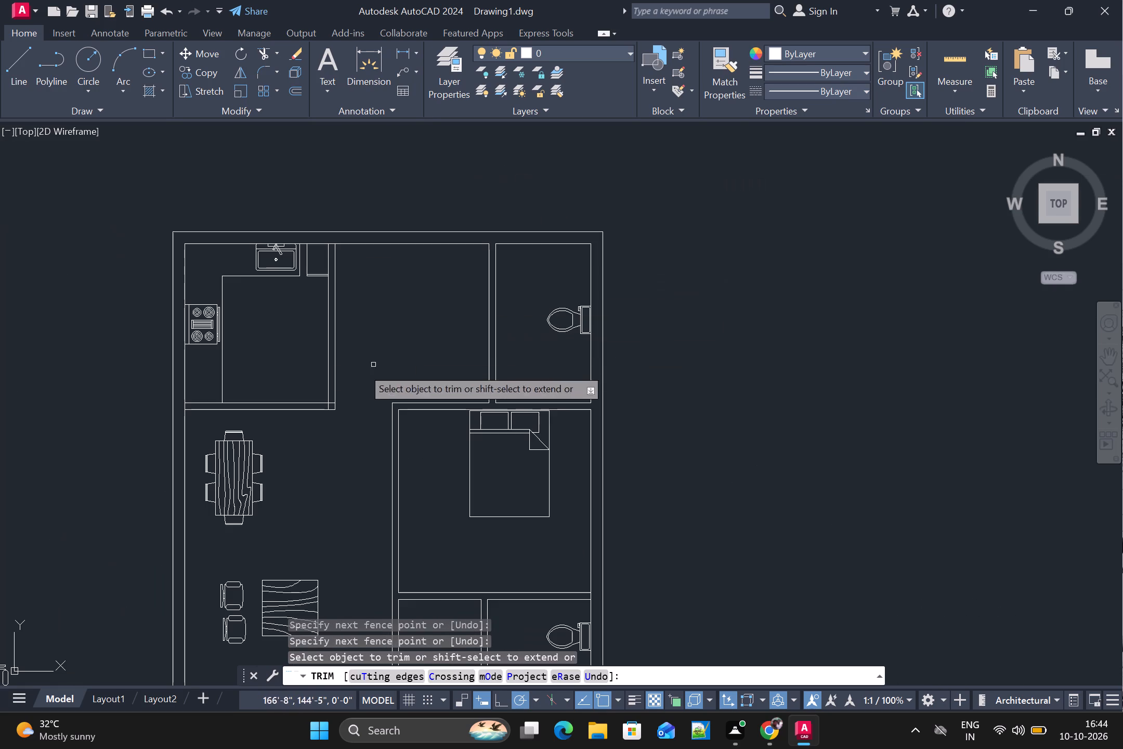
# Trim the line crossing the junction of the kitchen's vertical partition and the top outer wall.
pyautogui.scroll(2, 332, 237)
pyautogui.click(337, 241)
pyautogui.moveTo(332, 246); pyautogui.dragTo(331, 248)
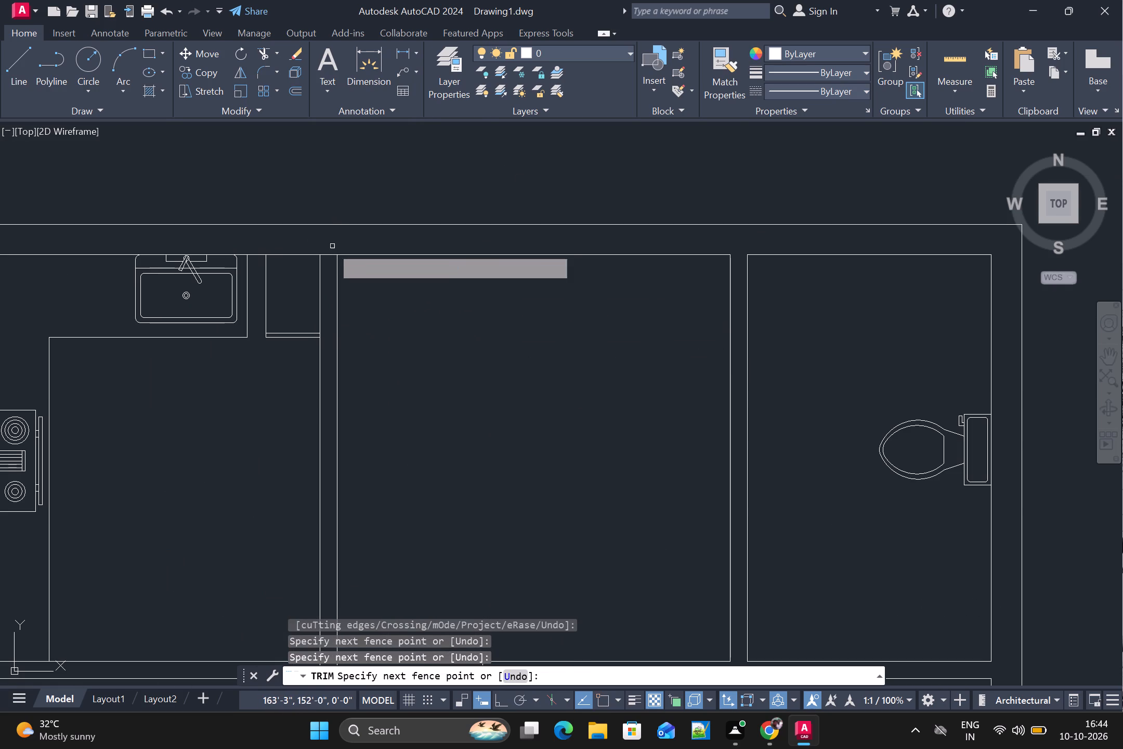
pyautogui.moveTo(331, 248); pyautogui.dragTo(328, 264)
pyautogui.moveTo(330, 243); pyautogui.dragTo(330, 265)
pyautogui.scroll(-2, 330, 265)
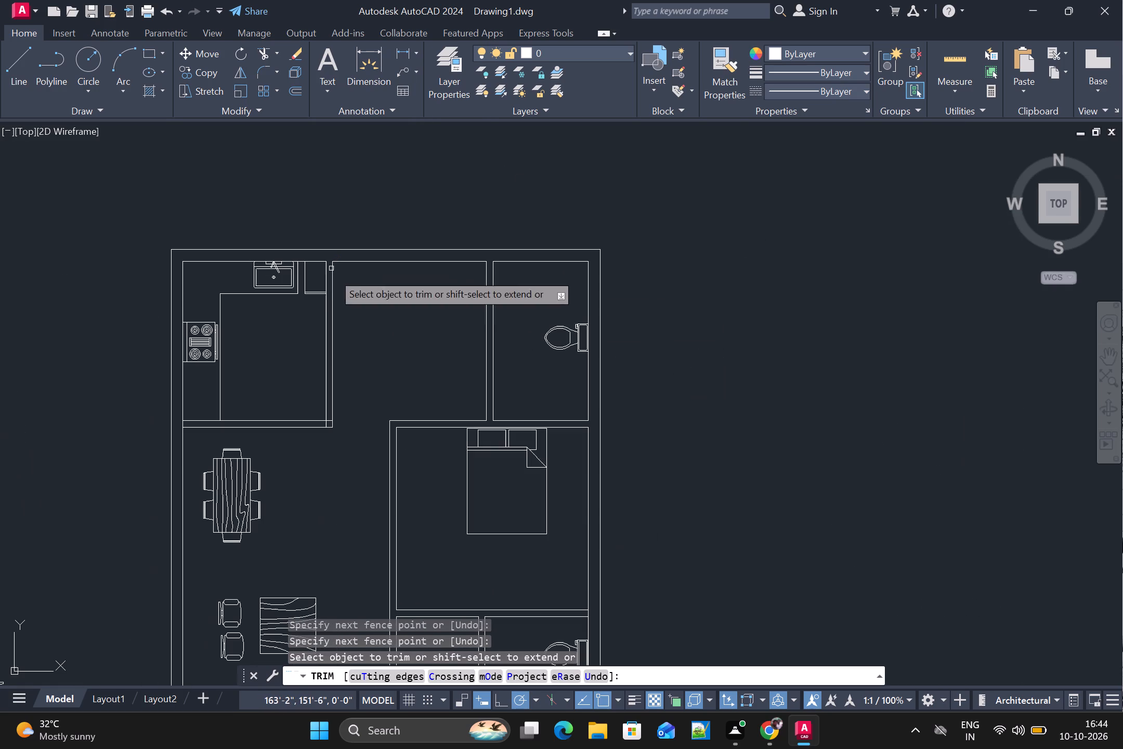
# Trim the overlapping lines at the kitchen's lower-right partition corner.
pyautogui.moveTo(348, 430); pyautogui.dragTo(365, 405, button='middle')
pyautogui.scroll(5, 351, 425)
pyautogui.moveTo(358, 401); pyautogui.dragTo(488, 388, button='middle')
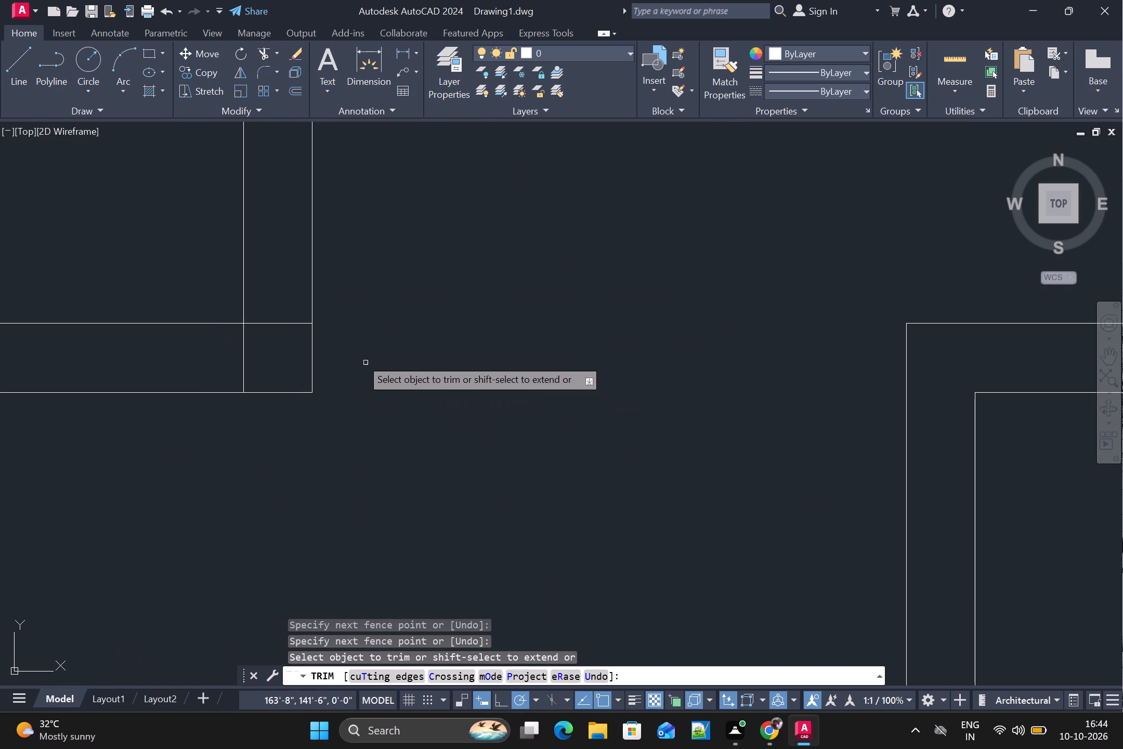
pyautogui.moveTo(289, 306); pyautogui.dragTo(228, 352)
pyautogui.scroll(-3, 245, 353)
# Trim the line crossing the junction of the central vertical partition and the bottom outer wall.
pyautogui.moveTo(190, 380); pyautogui.dragTo(266, 377, button='middle')
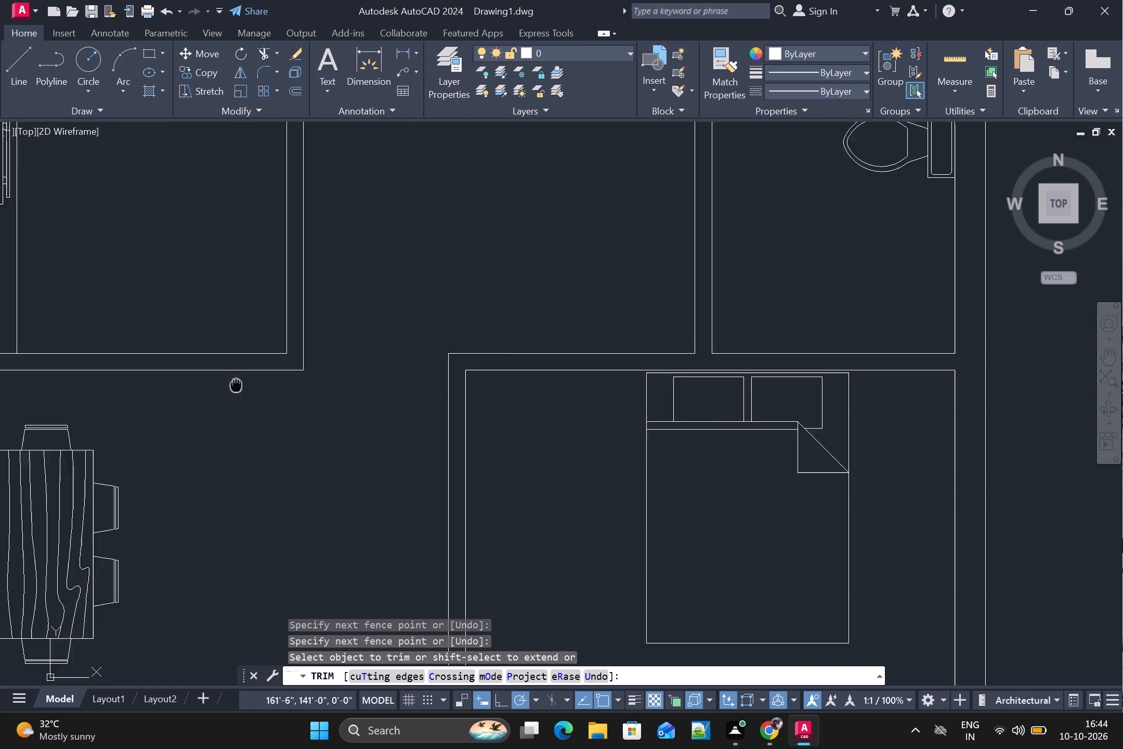
pyautogui.moveTo(266, 377); pyautogui.dragTo(605, 360, button='middle')
pyautogui.scroll(-4, 488, 341)
pyautogui.scroll(3, 532, 358)
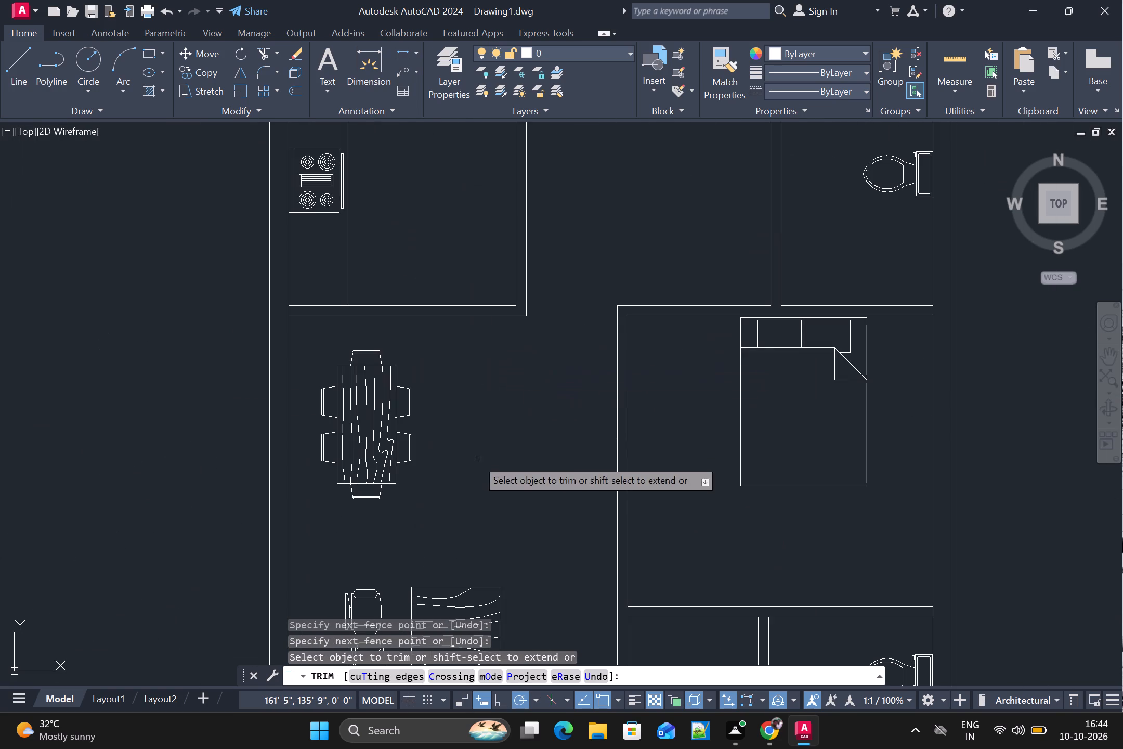
pyautogui.moveTo(477, 459); pyautogui.dragTo(435, 248, button='middle')
pyautogui.scroll(-1, 438, 299)
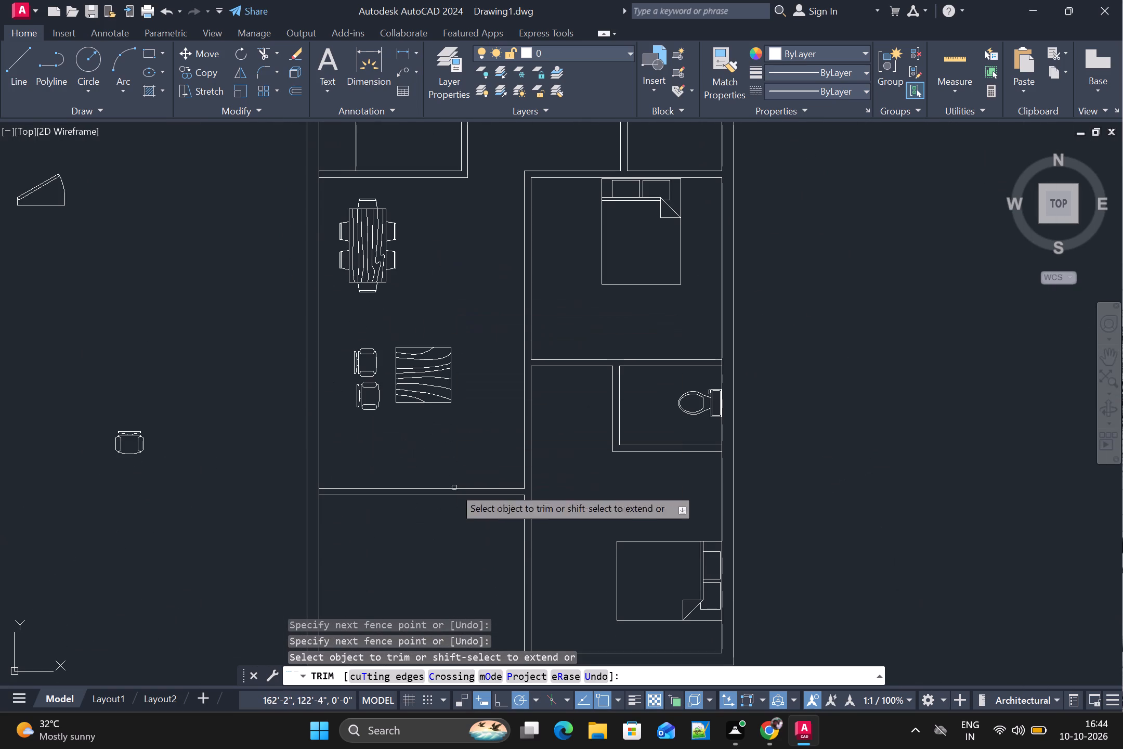
pyautogui.moveTo(466, 567); pyautogui.dragTo(426, 385, button='middle')
pyautogui.scroll(1, 508, 448)
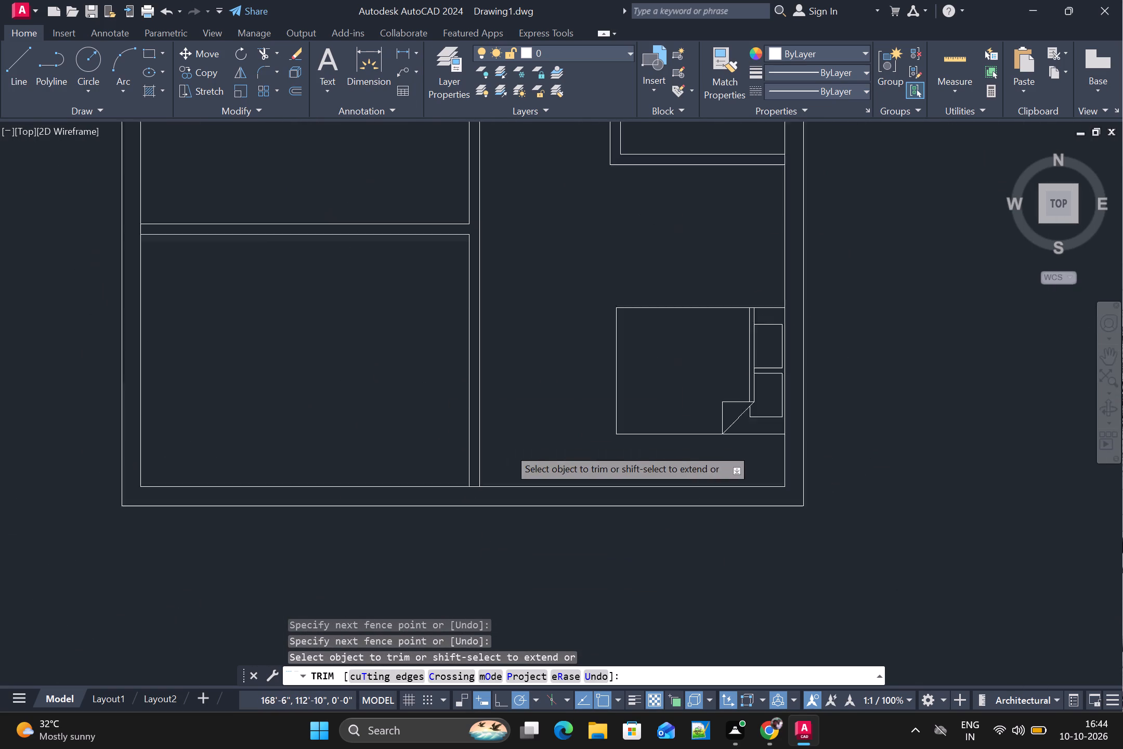
pyautogui.scroll(2, 508, 448)
pyautogui.moveTo(420, 533); pyautogui.dragTo(411, 563)
pyautogui.scroll(-3, 411, 563)
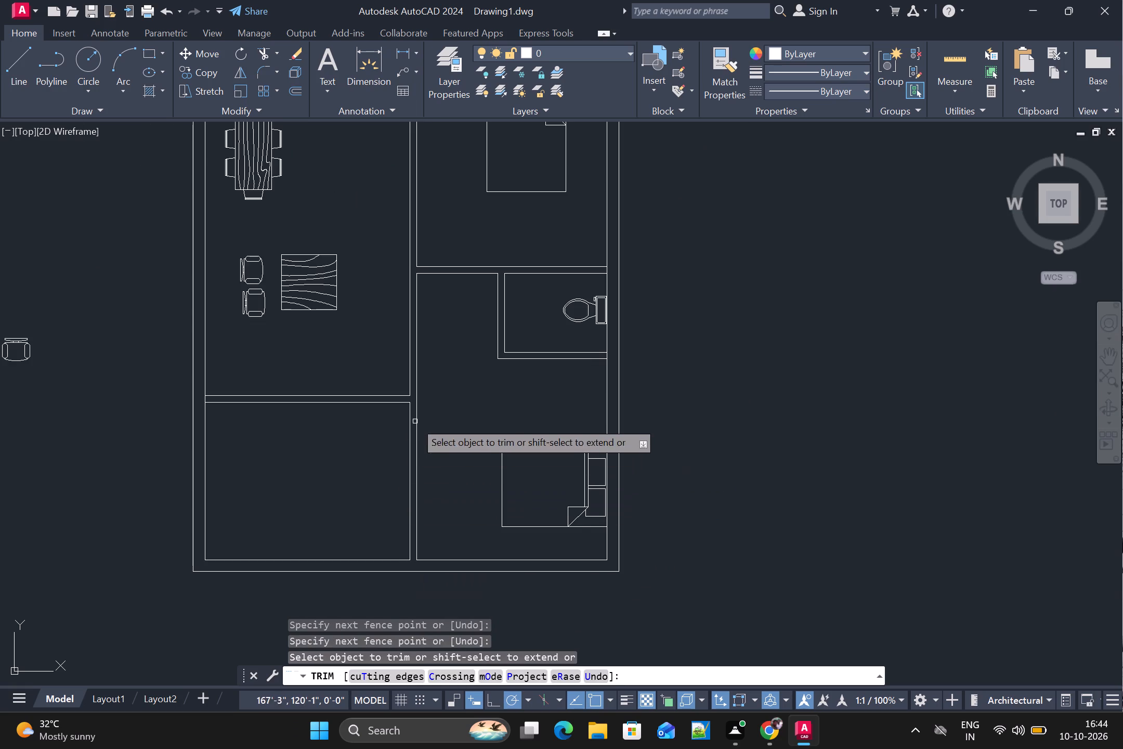
# Trim the line crossing the junction of the lower bathroom's bottom partition and the right outer wall.
pyautogui.moveTo(475, 393); pyautogui.dragTo(485, 548, button='middle')
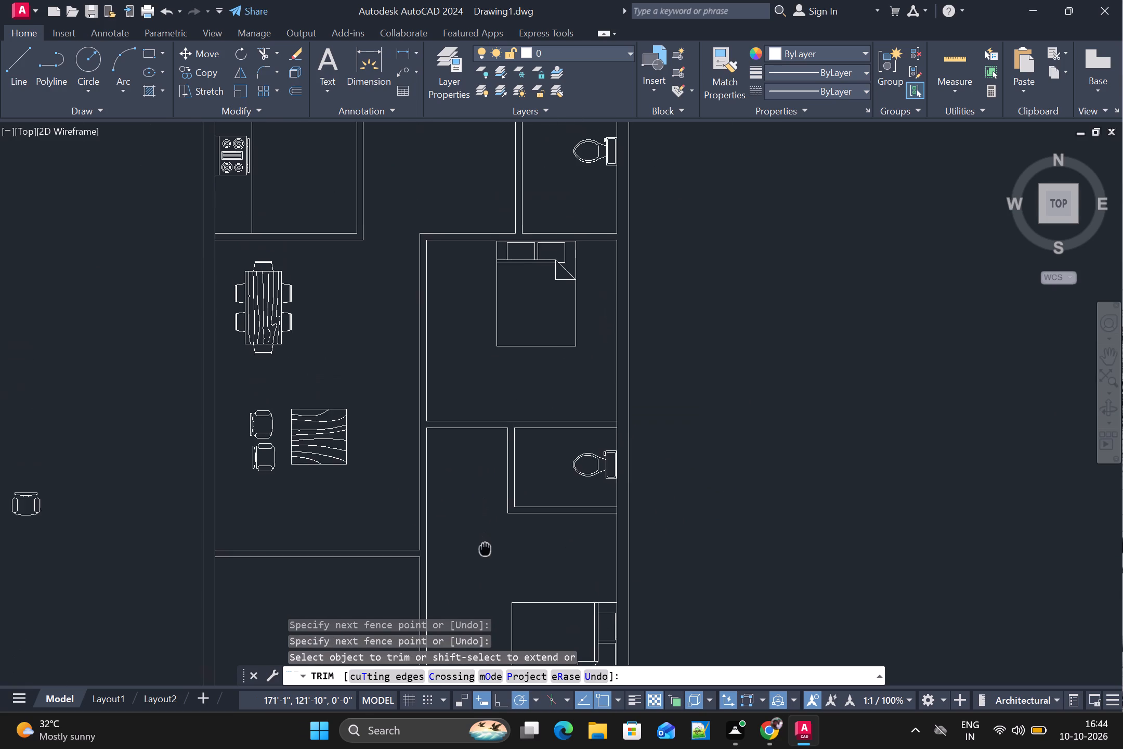
pyautogui.moveTo(485, 548); pyautogui.dragTo(482, 576, button='middle')
pyautogui.scroll(3, 609, 511)
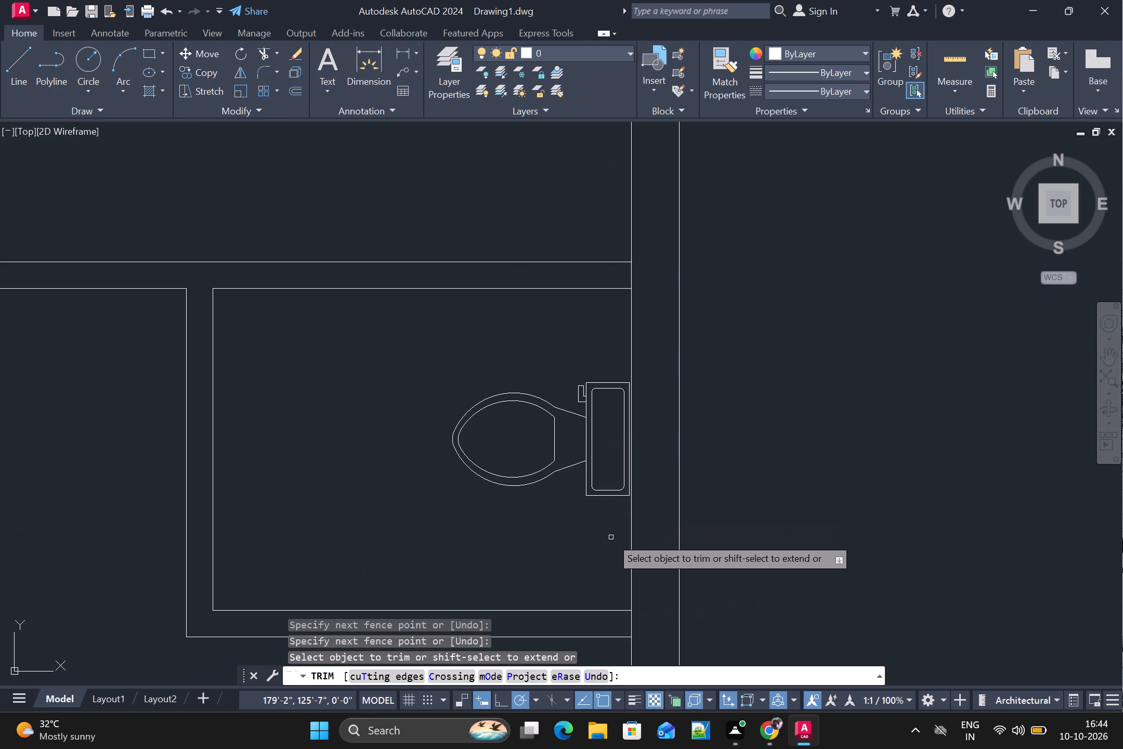
pyautogui.moveTo(611, 537); pyautogui.dragTo(563, 376, button='middle')
pyautogui.scroll(2, 592, 463)
pyautogui.moveTo(593, 464); pyautogui.dragTo(528, 466)
pyautogui.scroll(-2, 527, 466)
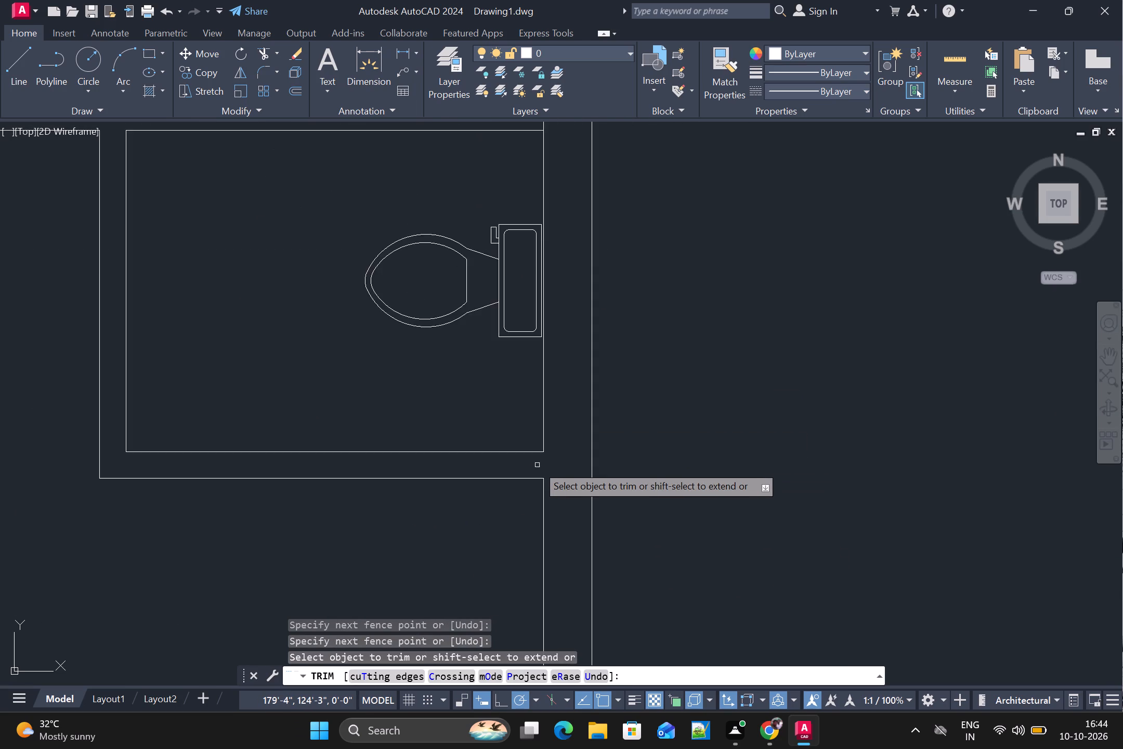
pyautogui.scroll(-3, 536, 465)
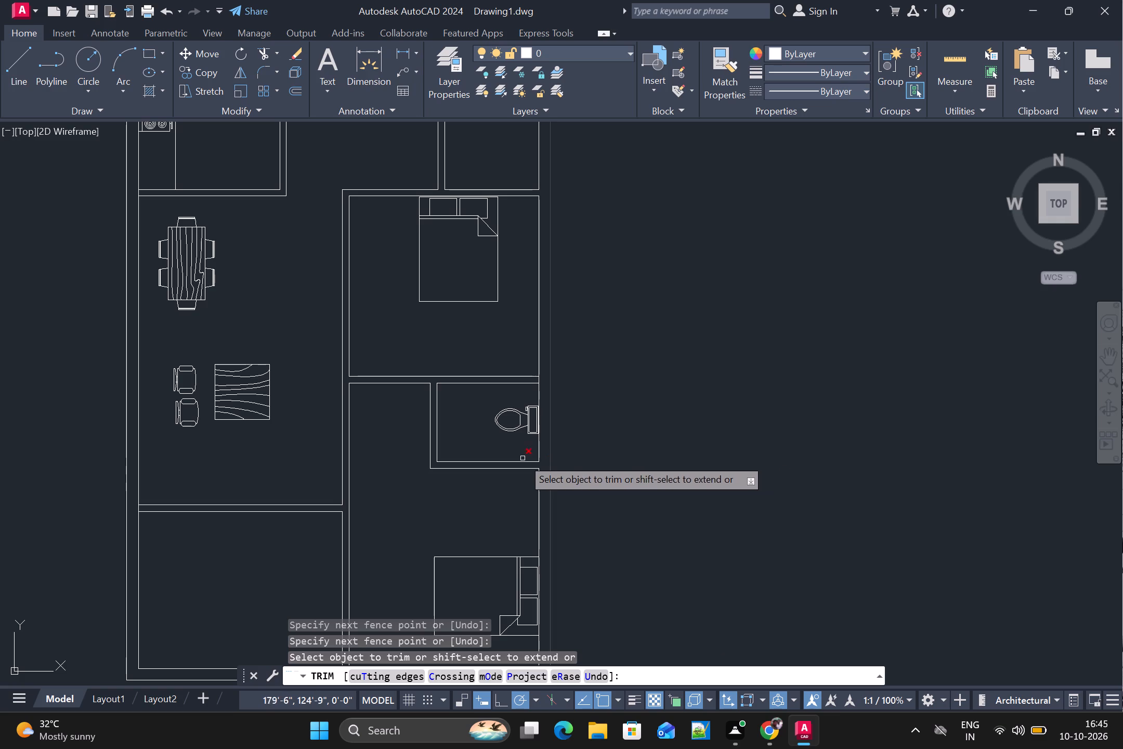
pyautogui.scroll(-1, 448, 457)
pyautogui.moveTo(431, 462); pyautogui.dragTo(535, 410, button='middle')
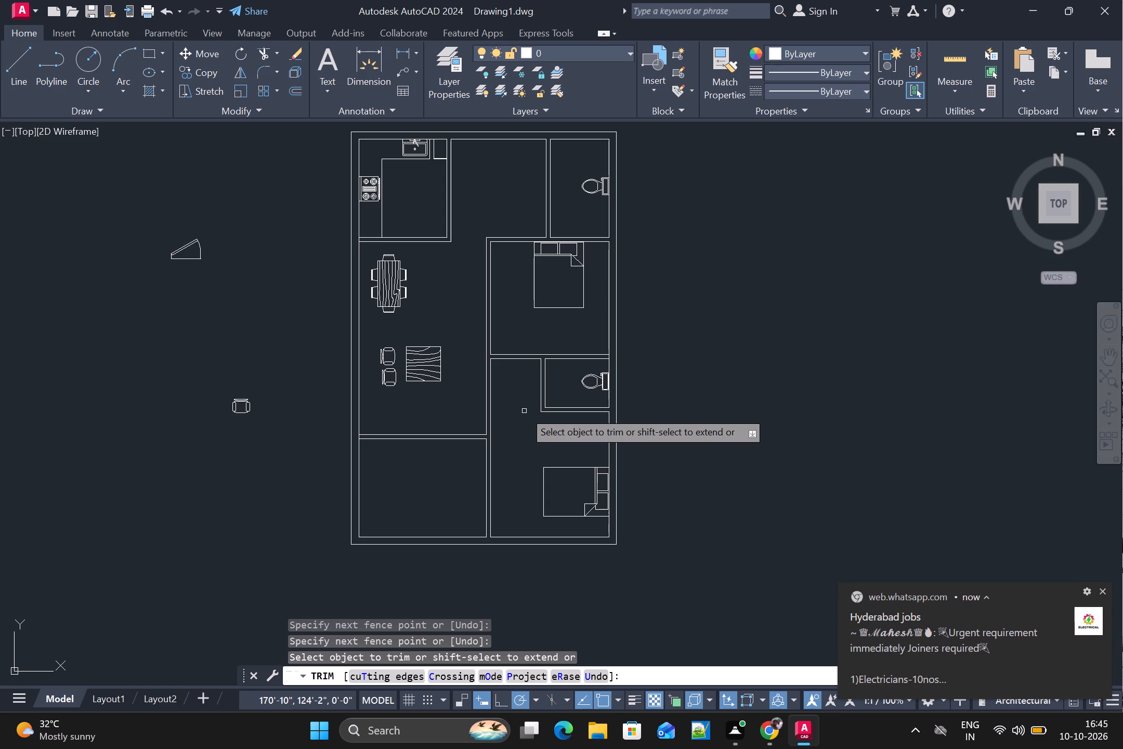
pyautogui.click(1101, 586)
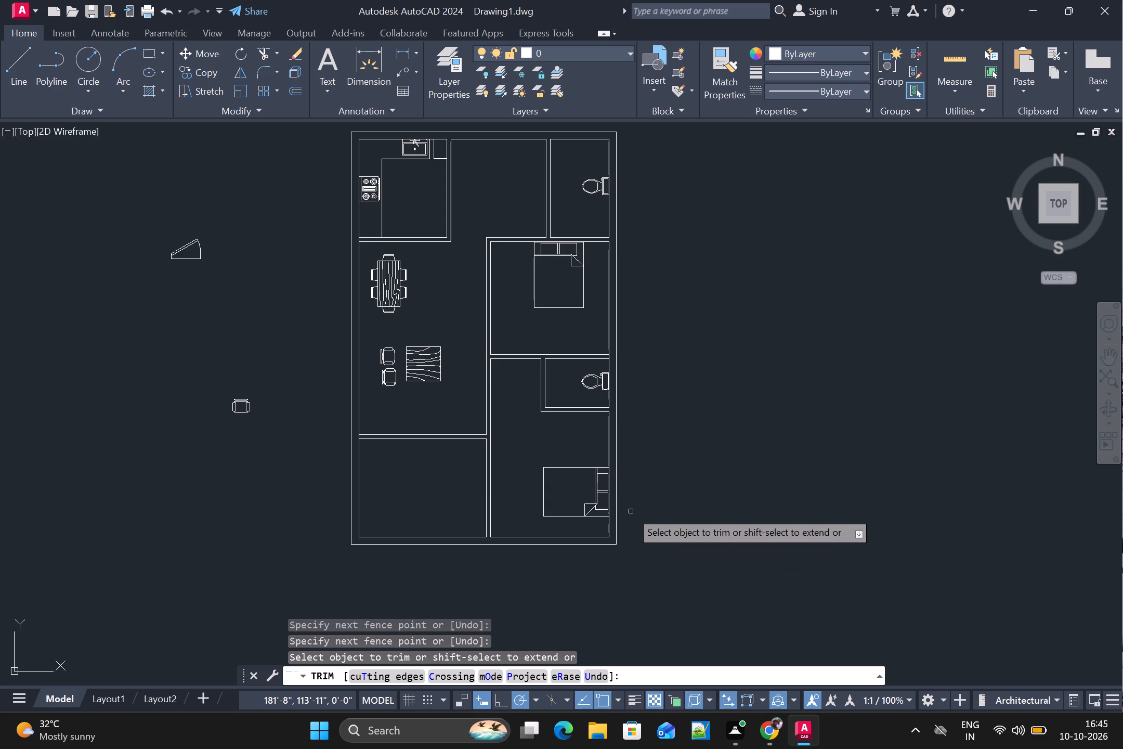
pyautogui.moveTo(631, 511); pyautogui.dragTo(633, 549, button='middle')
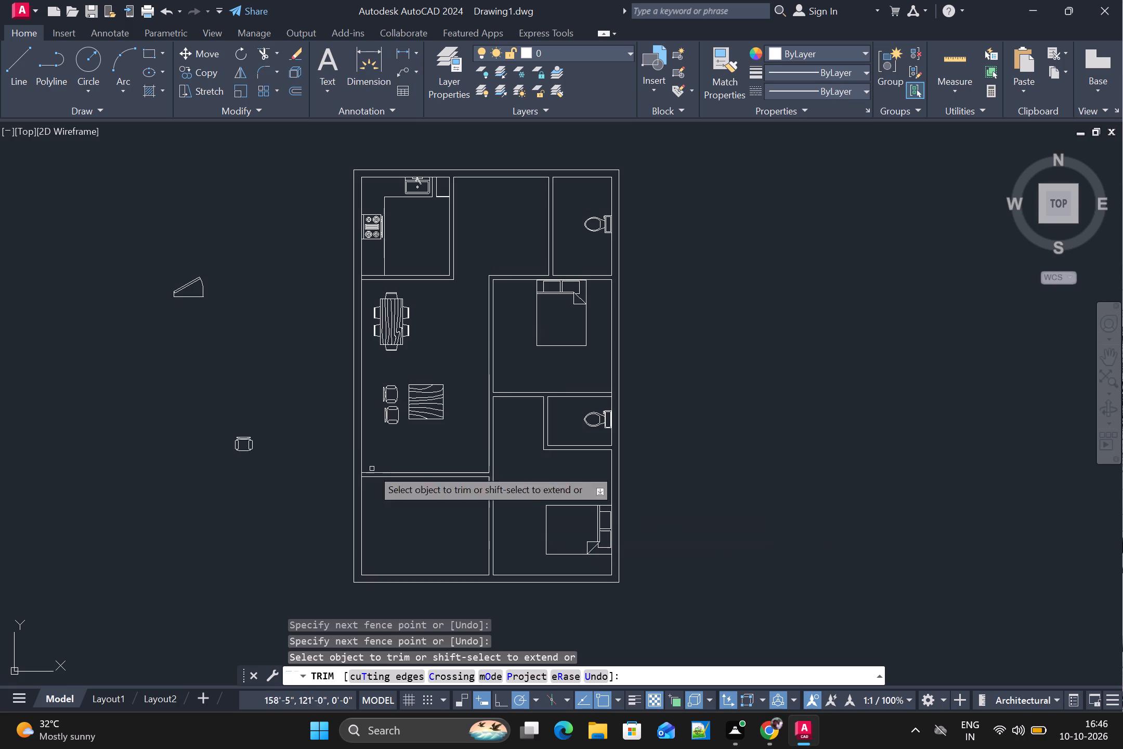
# End the Trim command and set the door block outside the plan to Open 90º.
pyautogui.scroll(2, 205, 327)
pyautogui.moveTo(210, 326); pyautogui.dragTo(346, 389, button='middle')
pyautogui.scroll(4, 325, 293)
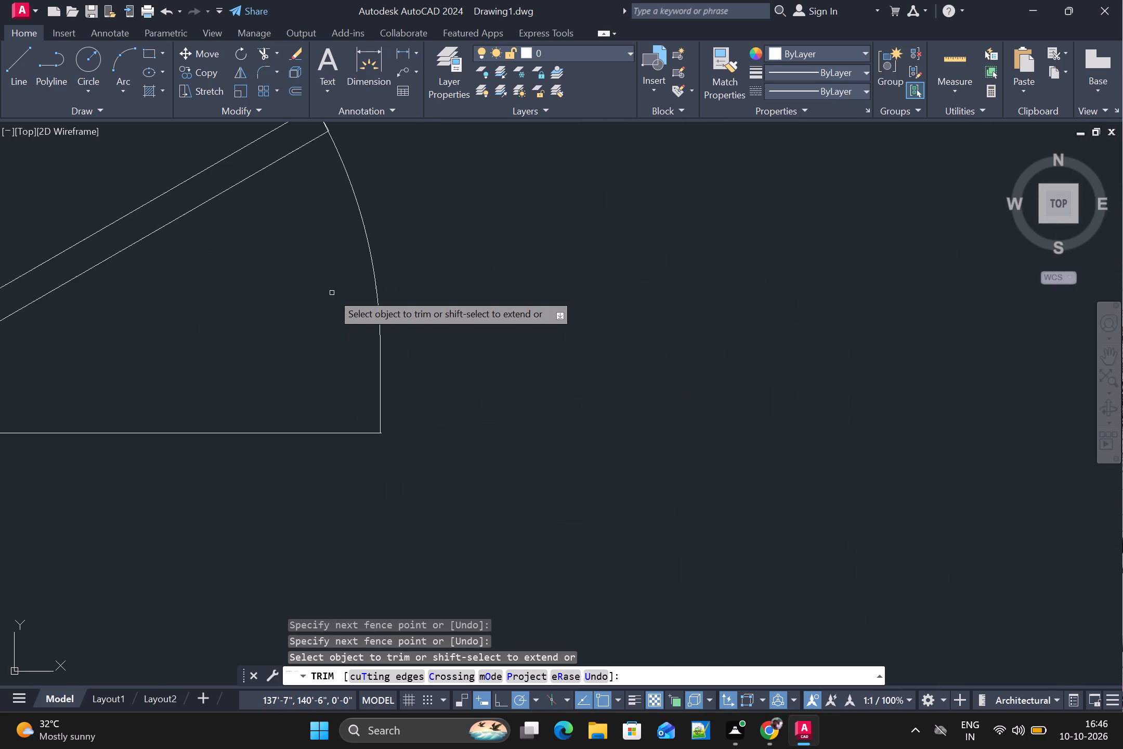
pyautogui.scroll(-3, 335, 294)
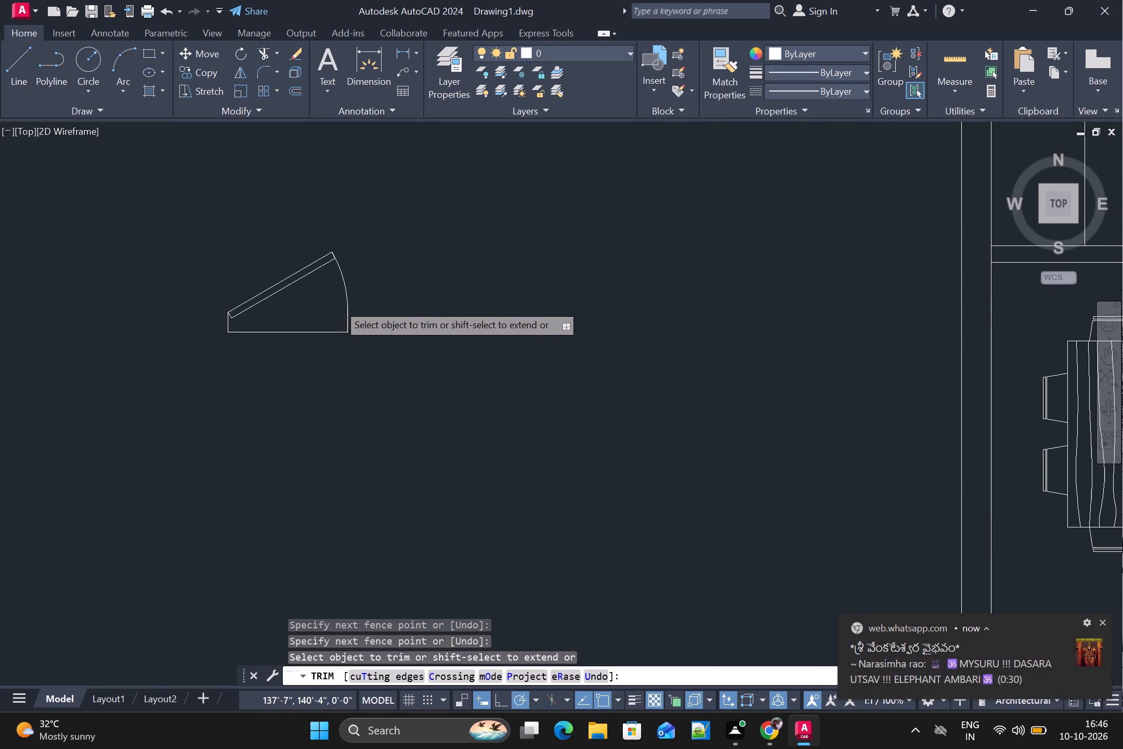
pyautogui.press('Escape')
pyautogui.click(285, 290)
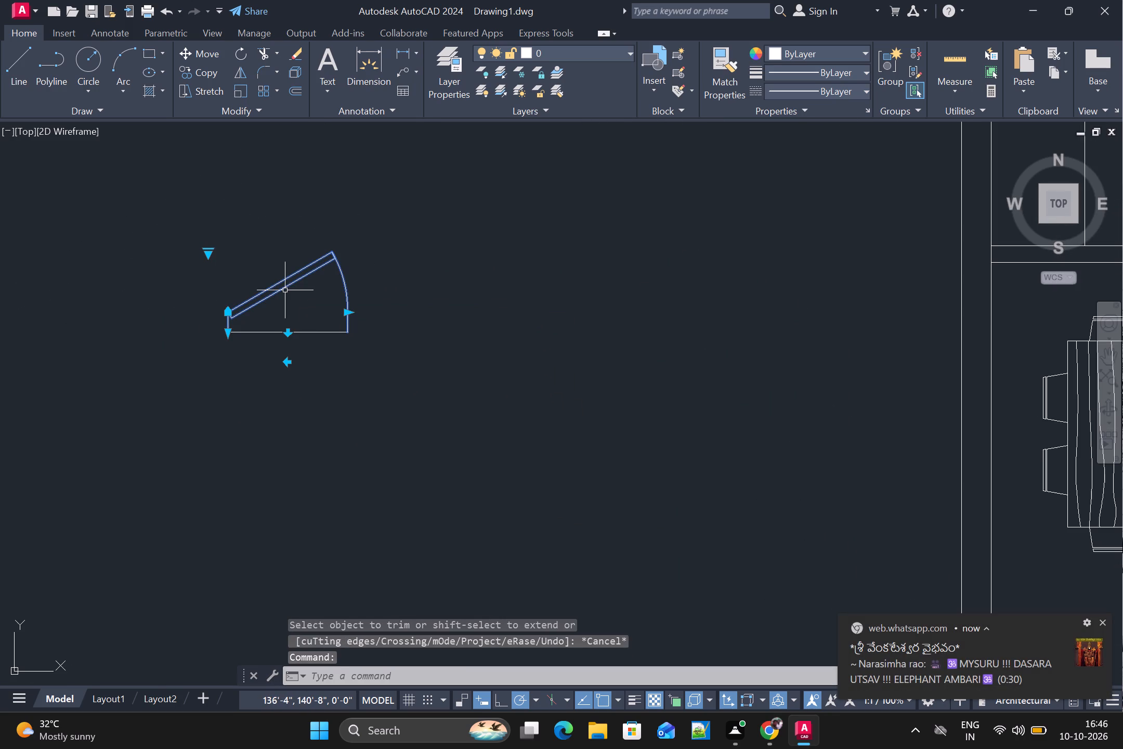
pyautogui.click(210, 254)
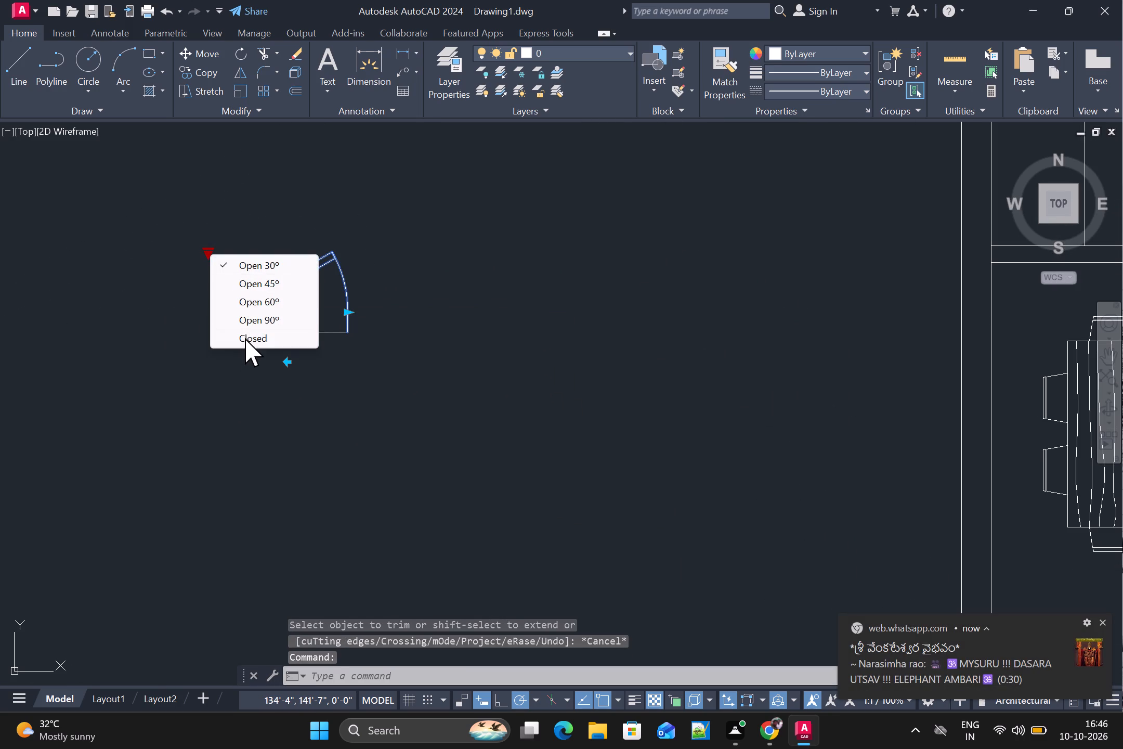
pyautogui.click(251, 321)
# Move the door block from outside the plan to the passage beside the kitchen's lower-right partition corner.
pyautogui.scroll(-3, 361, 337)
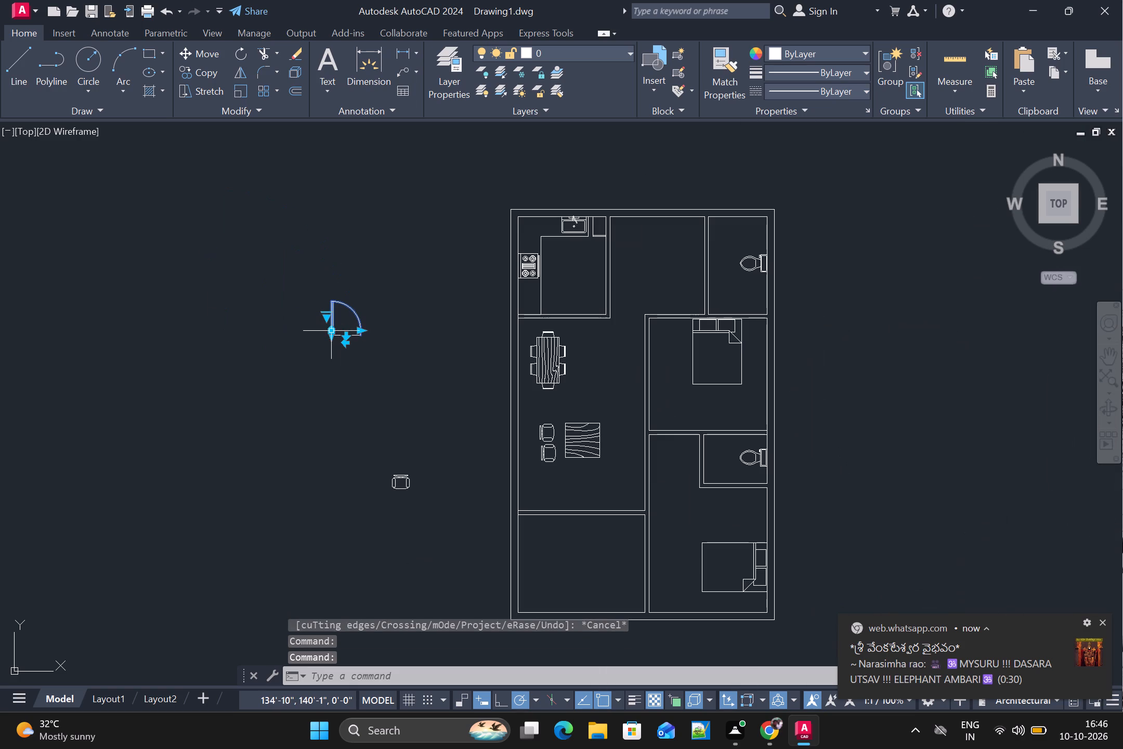
pyautogui.moveTo(334, 326); pyautogui.dragTo(681, 330)
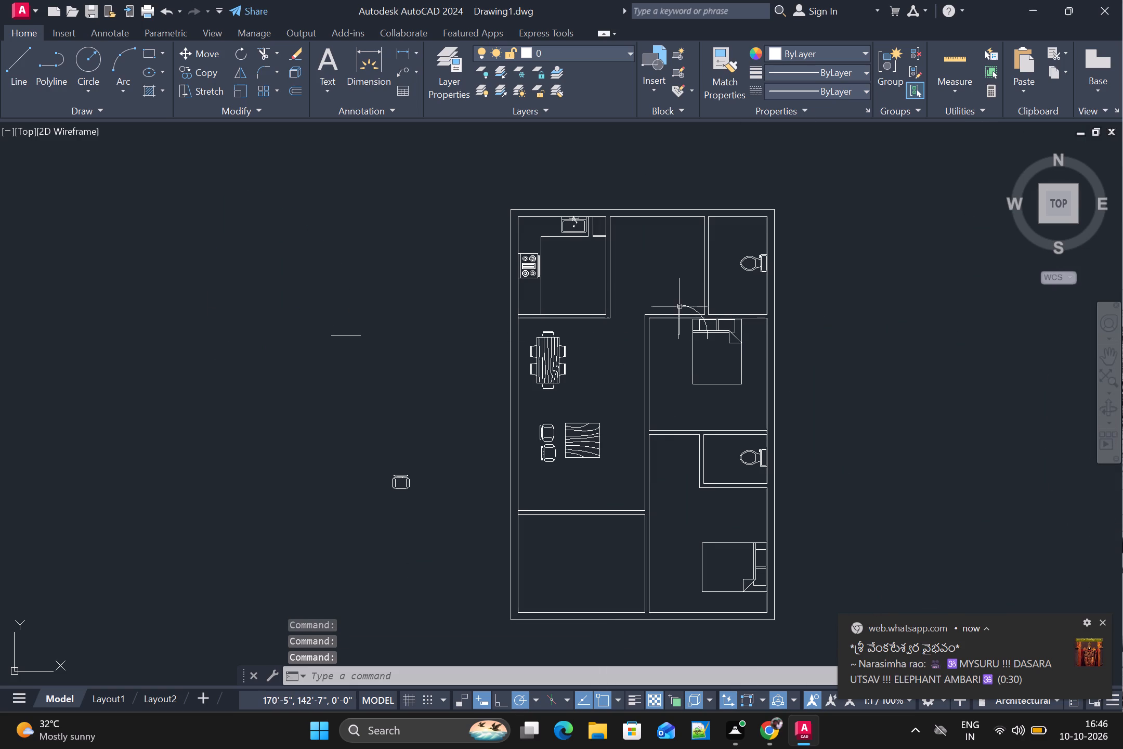
pyautogui.moveTo(680, 306); pyautogui.dragTo(609, 276)
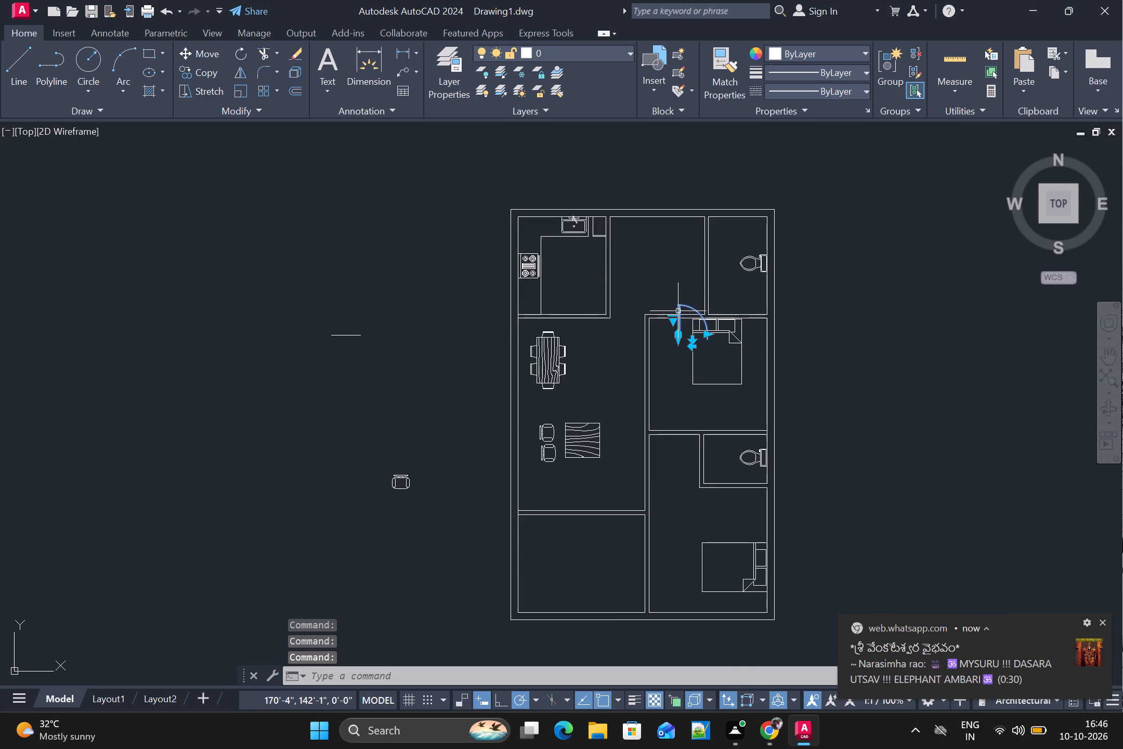
pyautogui.moveTo(678, 311); pyautogui.dragTo(608, 304)
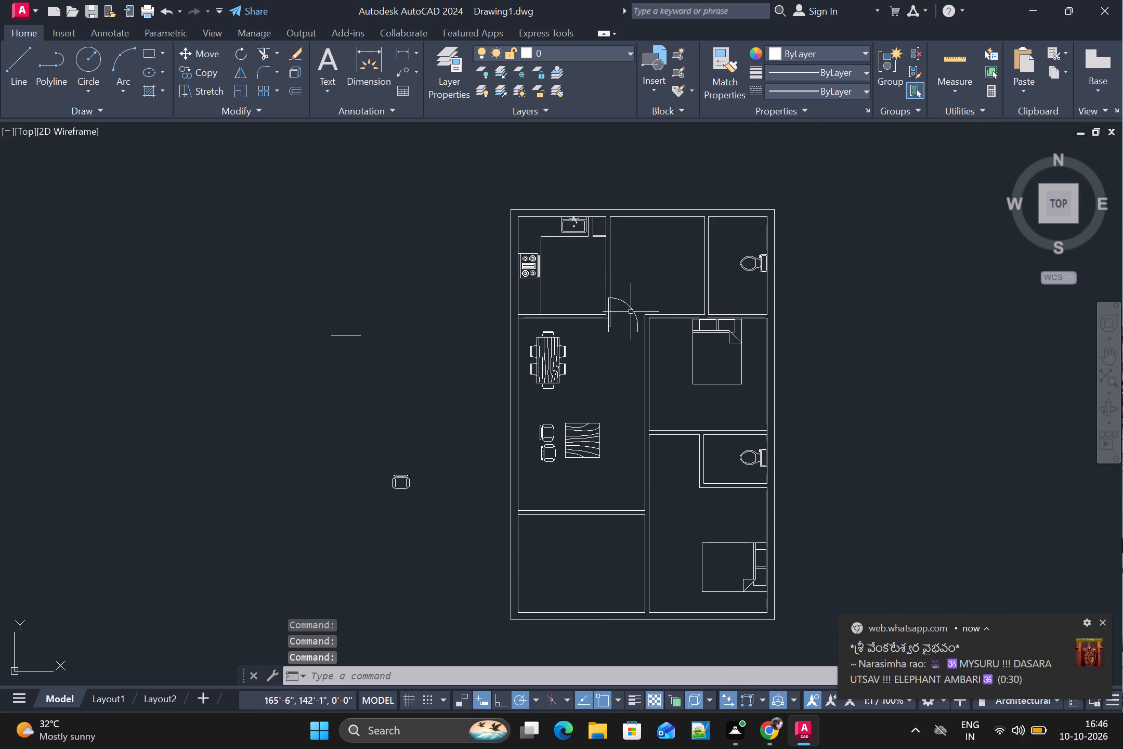
# Copy the door and paste it into the upper bathroom, upper bedroom, lower bedroom, lower bathroom and lower-left room.
pyautogui.click(625, 304)
pyautogui.hotkey('ctrl', 'c')
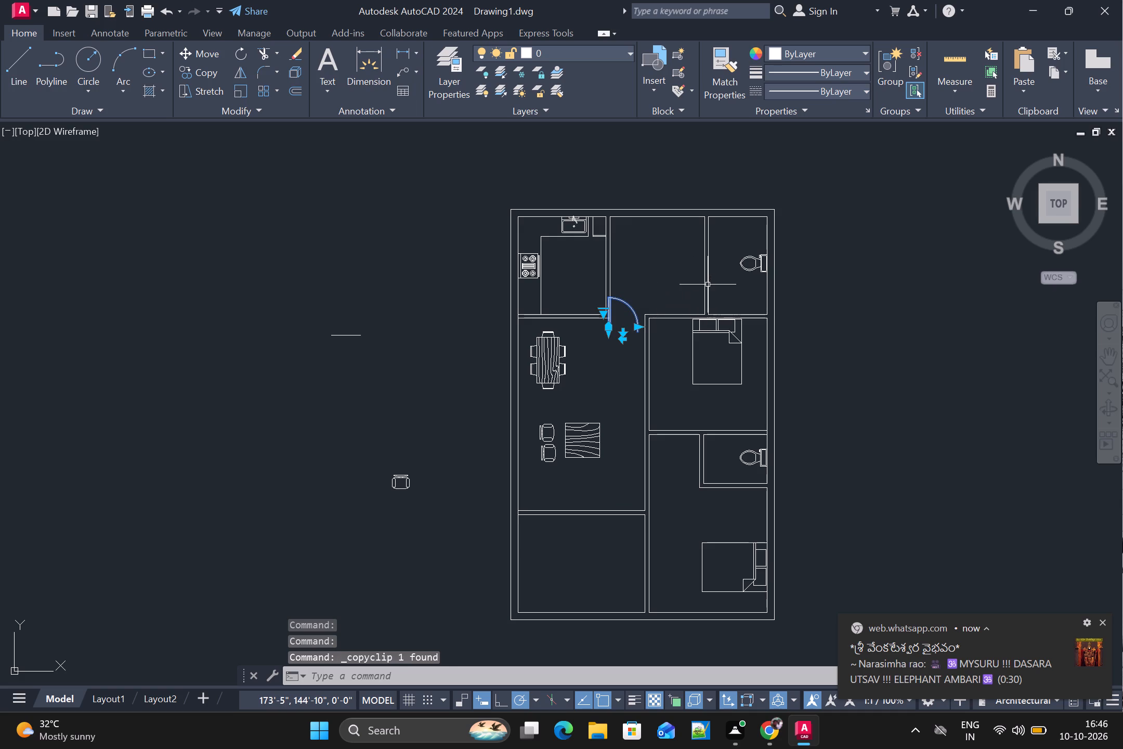
pyautogui.hotkey('ctrl', 'v')
pyautogui.click(714, 303)
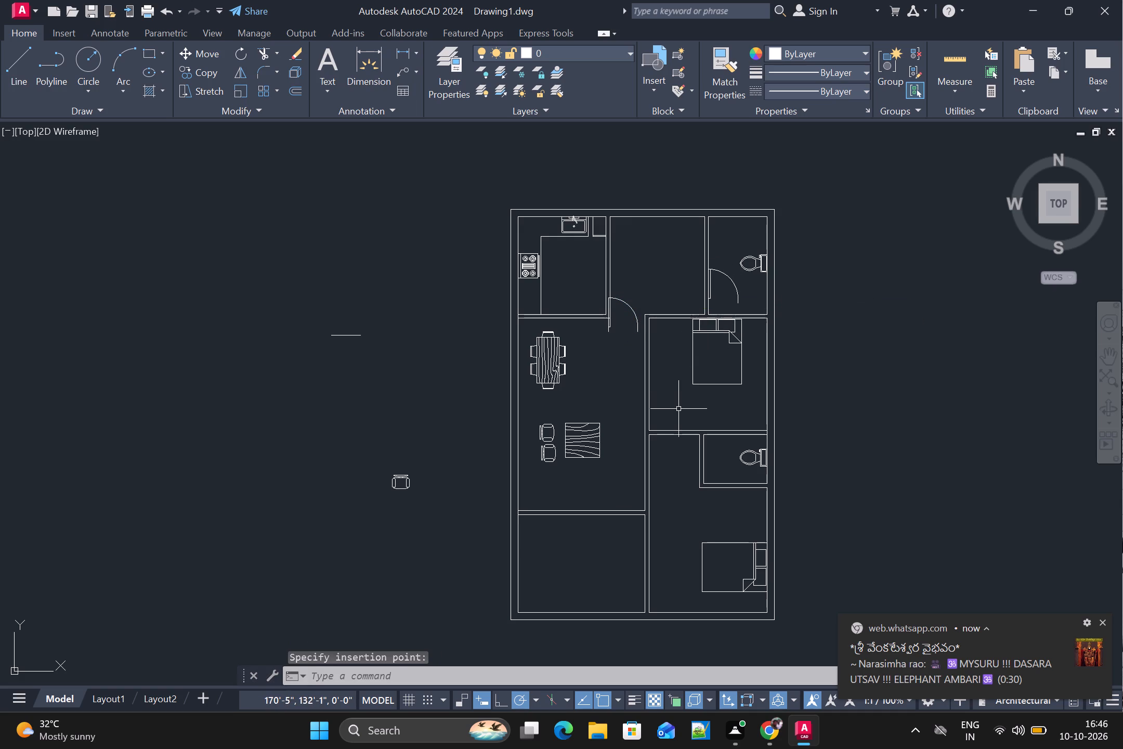
pyautogui.hotkey('ctrl', 'v')
pyautogui.click(667, 422)
pyautogui.hotkey('ctrl', 'v')
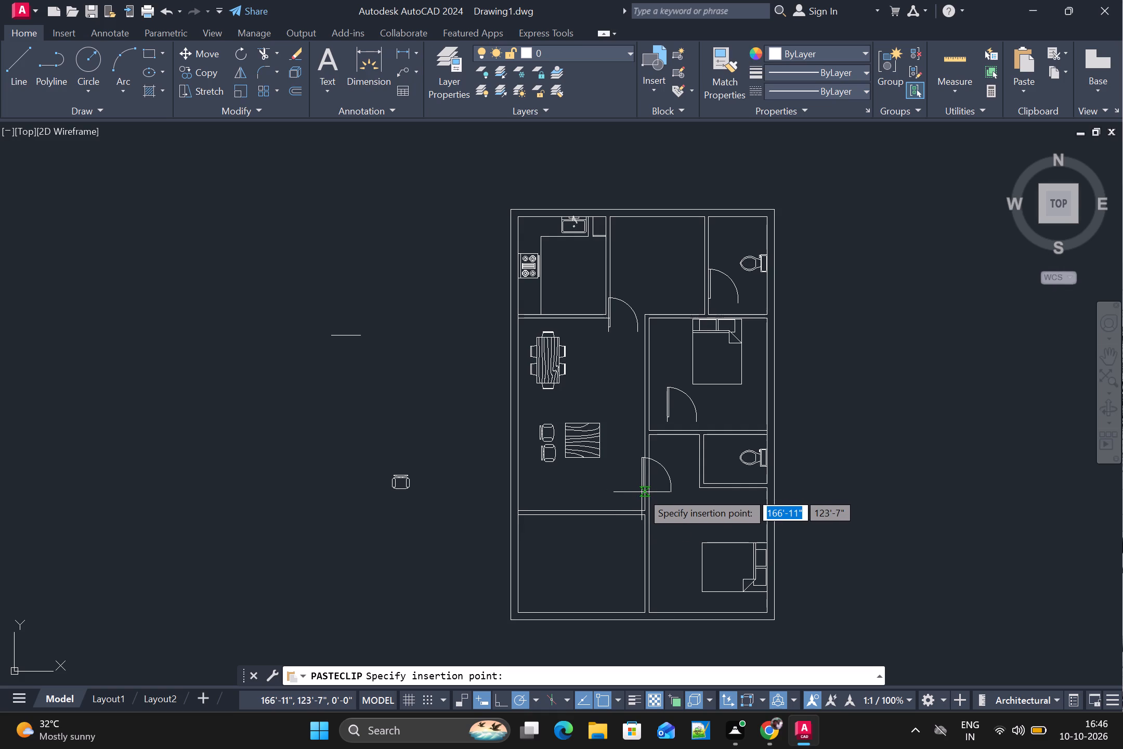
pyautogui.click(664, 498)
pyautogui.hotkey('ctrl', 'v')
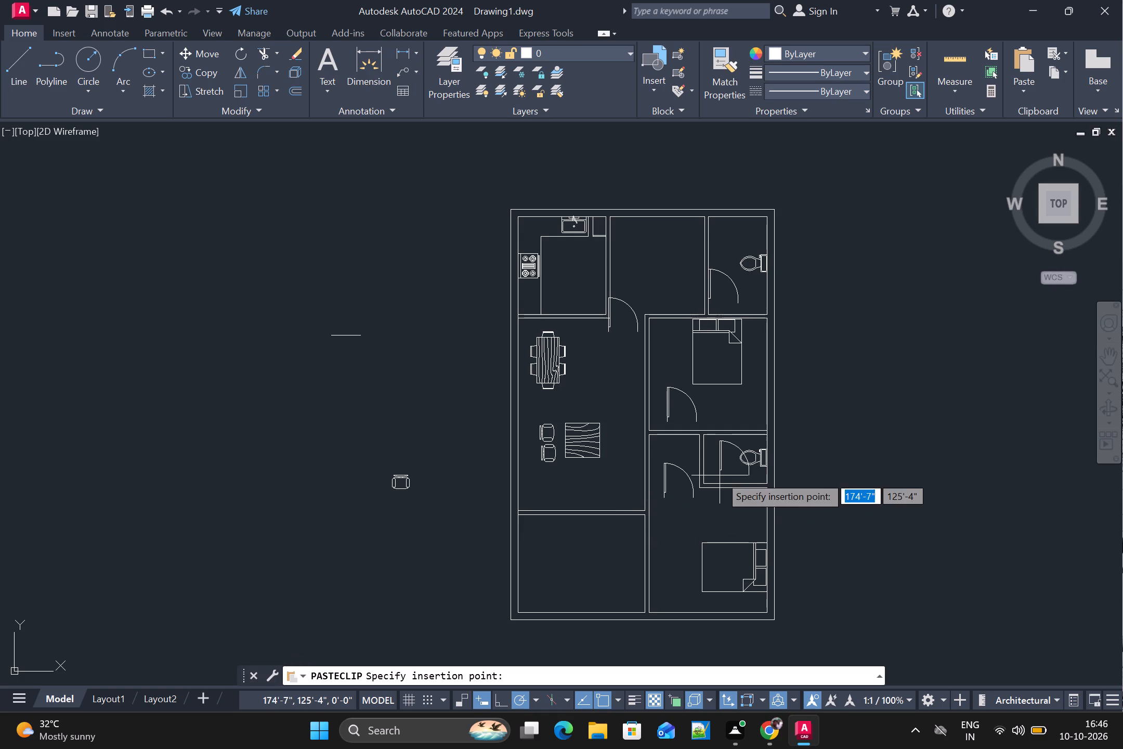
pyautogui.click(712, 476)
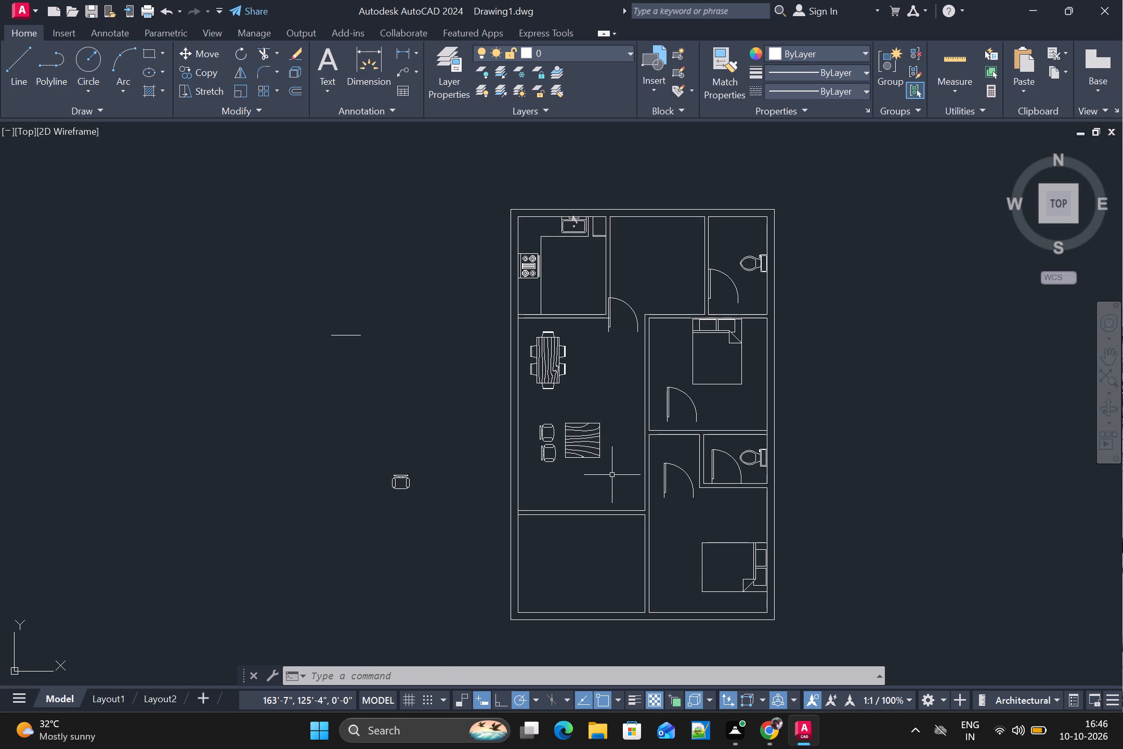
pyautogui.hotkey('ctrl', 'v')
pyautogui.click(594, 602)
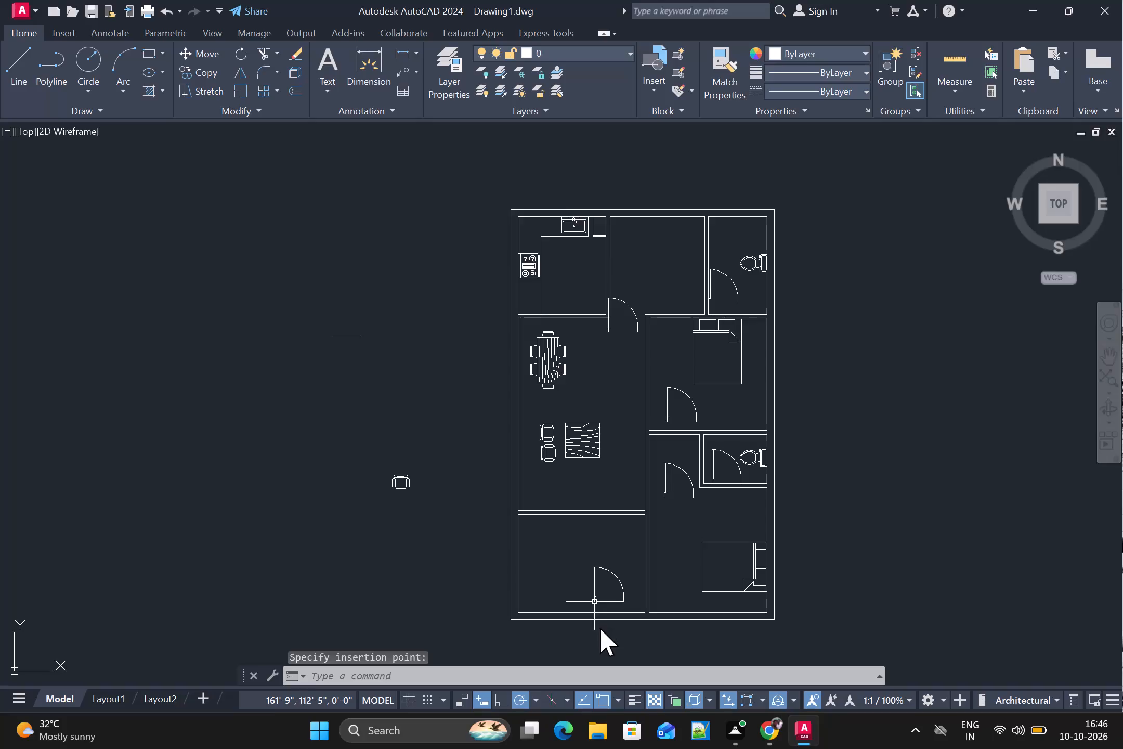
# Mirror the lower-left room's door about a vertical line through its leaf, erasing the source object.
pyautogui.scroll(-1, 688, 556)
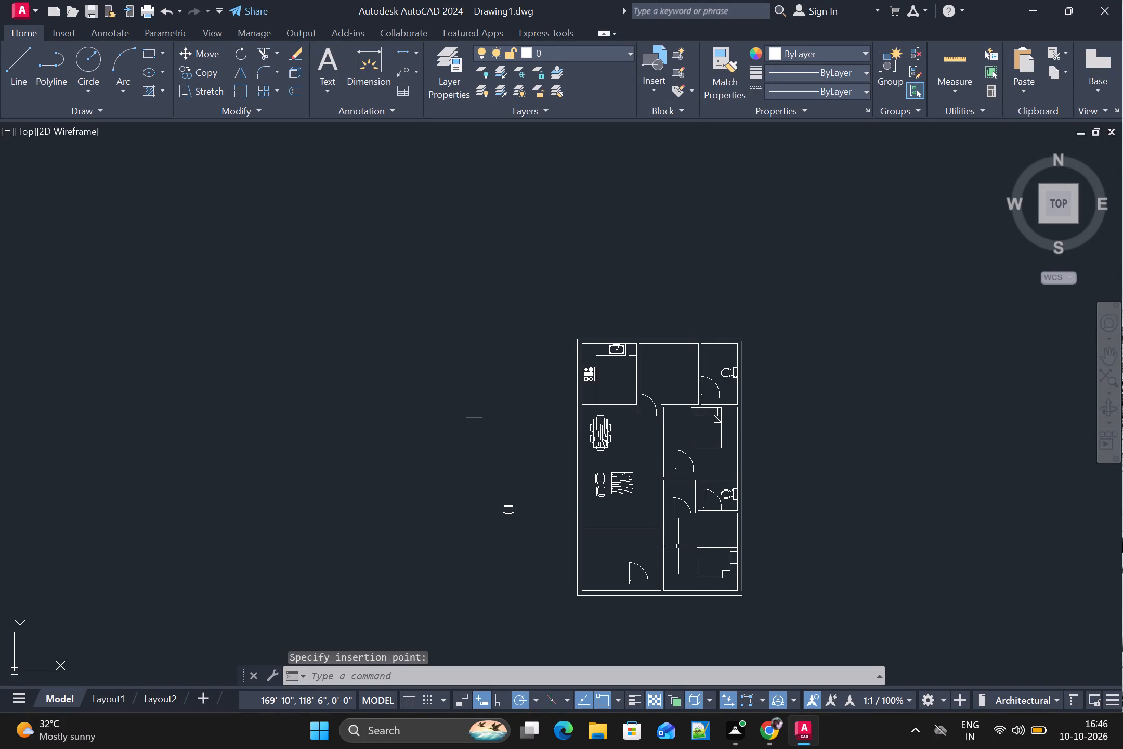
pyautogui.scroll(1, 678, 546)
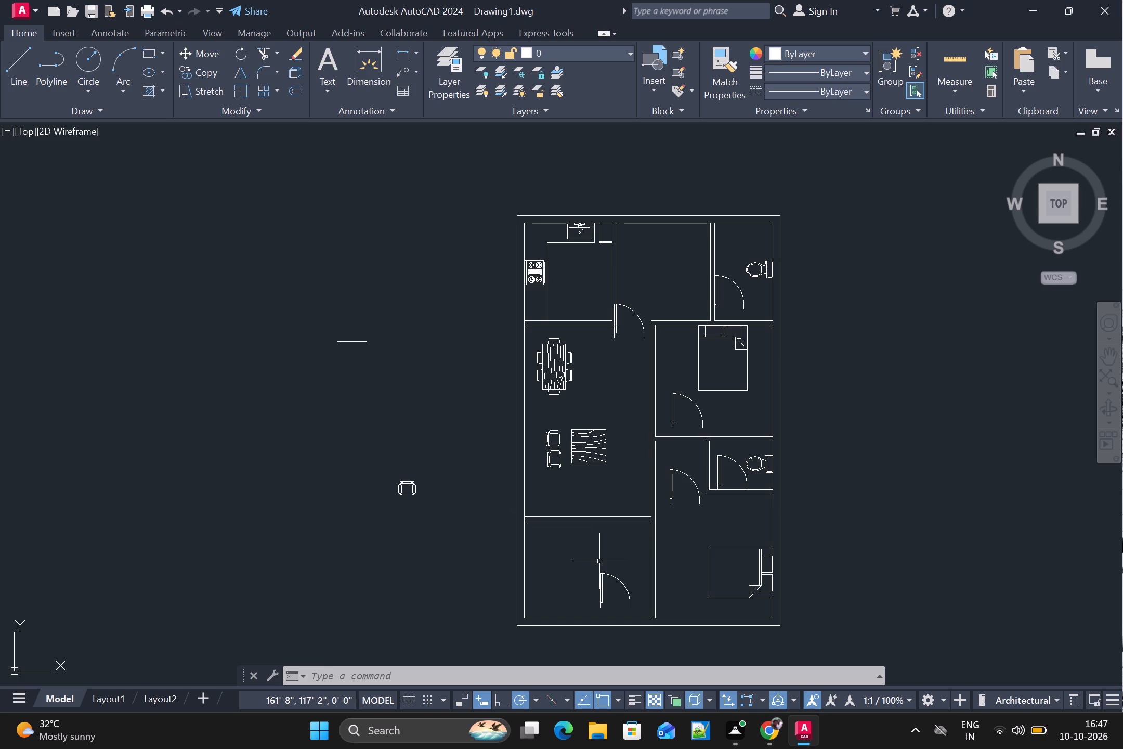
pyautogui.press('r')
pyautogui.press('BackSpace')
pyautogui.press('BackSpace')
pyautogui.write('MI')
pyautogui.press('Return')
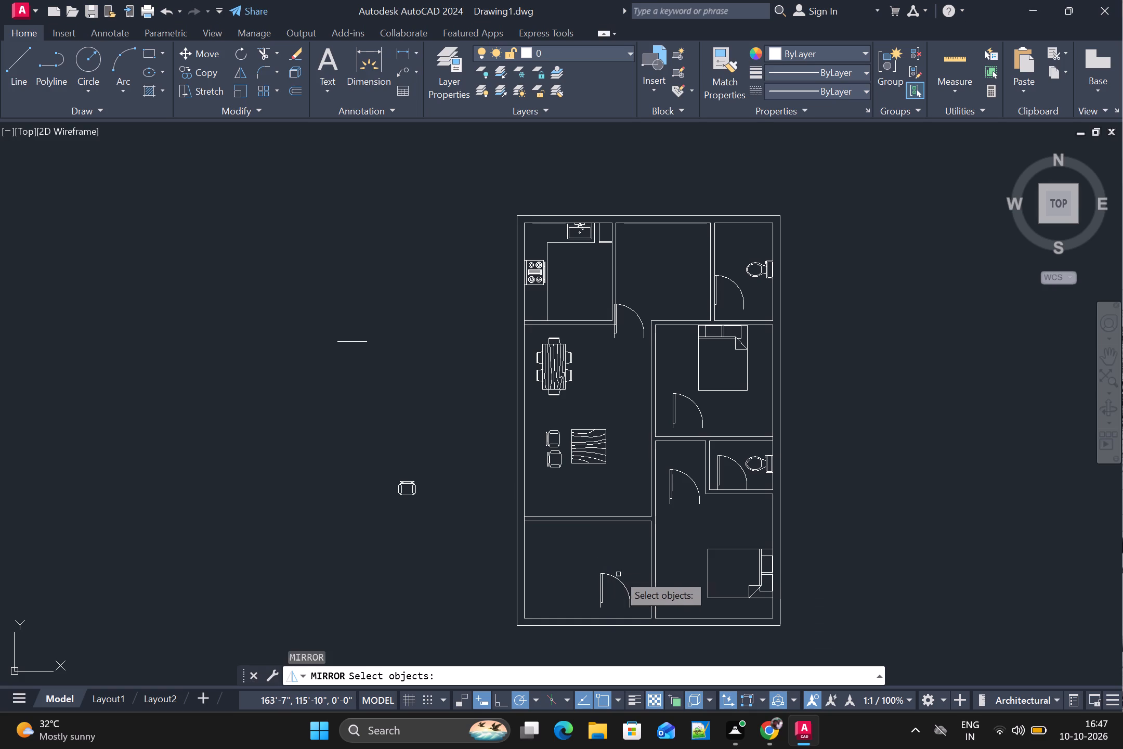
pyautogui.scroll(2, 618, 574)
pyautogui.click(579, 598)
pyautogui.press('Return')
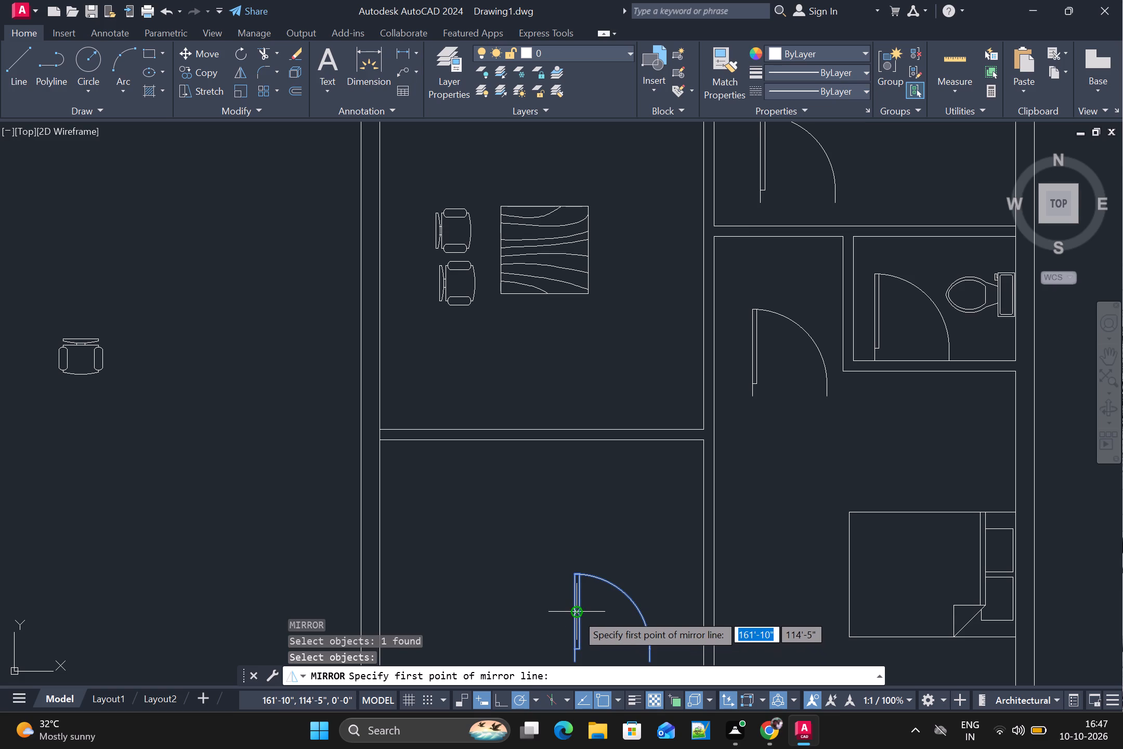
pyautogui.click(577, 614)
pyautogui.moveTo(570, 635); pyautogui.dragTo(572, 460, button='middle')
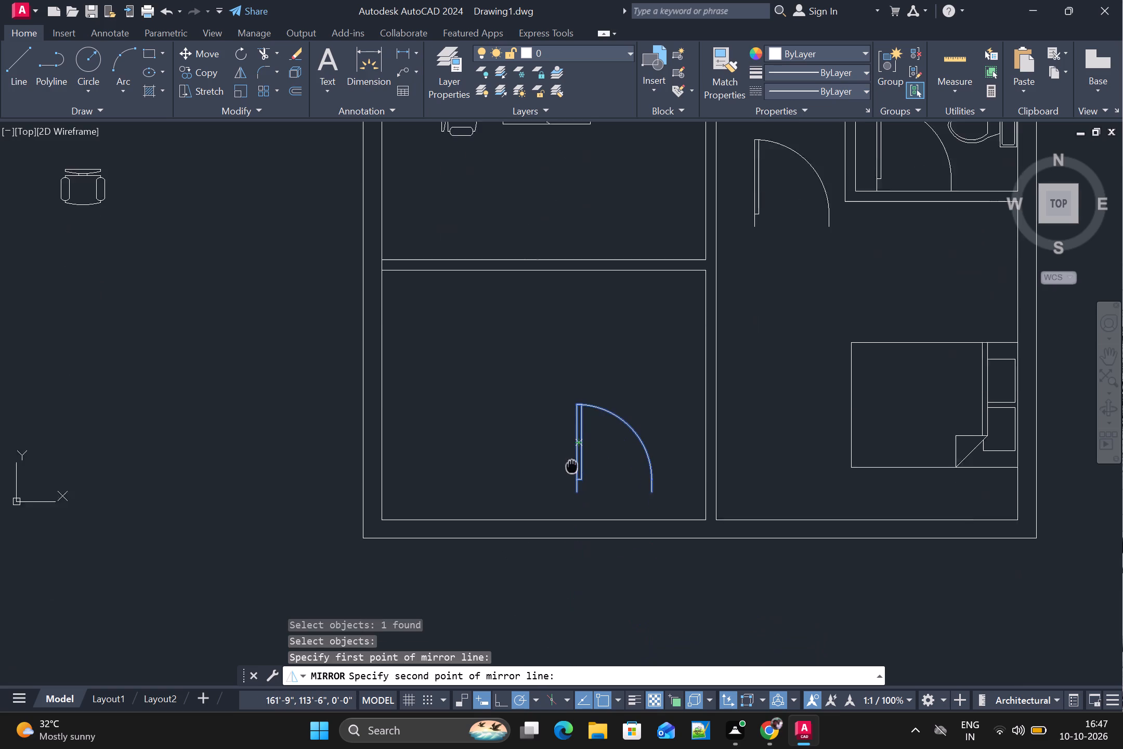
pyautogui.moveTo(572, 460); pyautogui.dragTo(572, 454, button='middle')
pyautogui.click(578, 594)
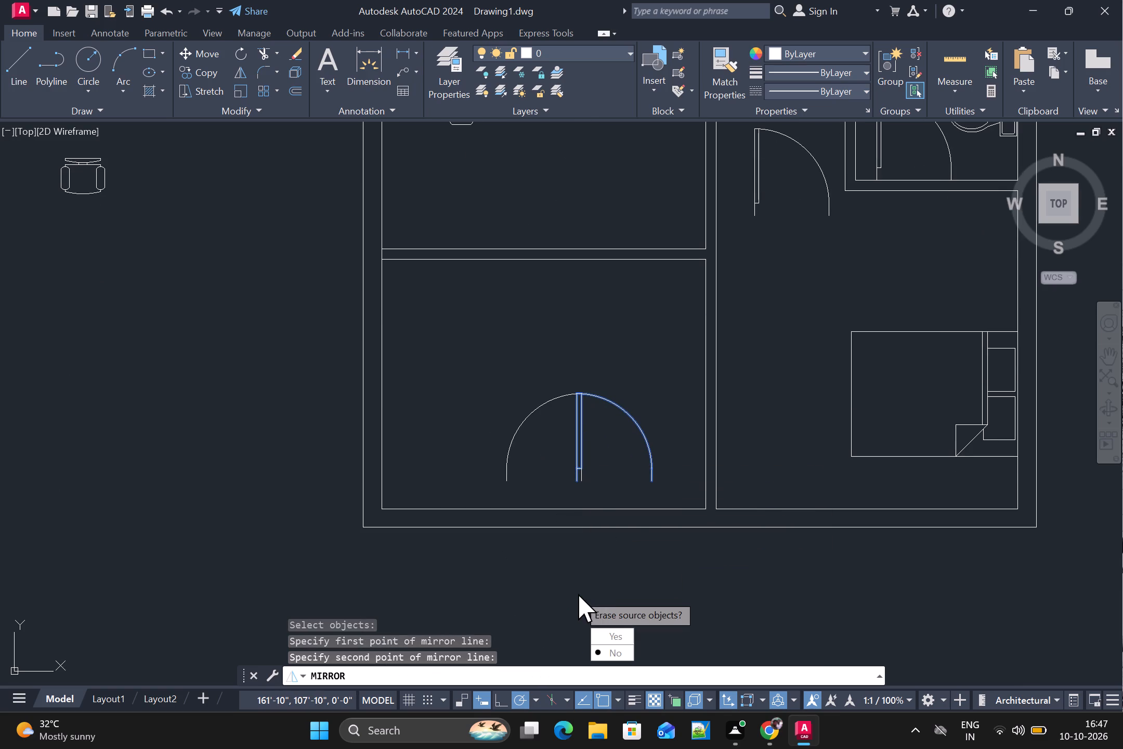
pyautogui.click(607, 627)
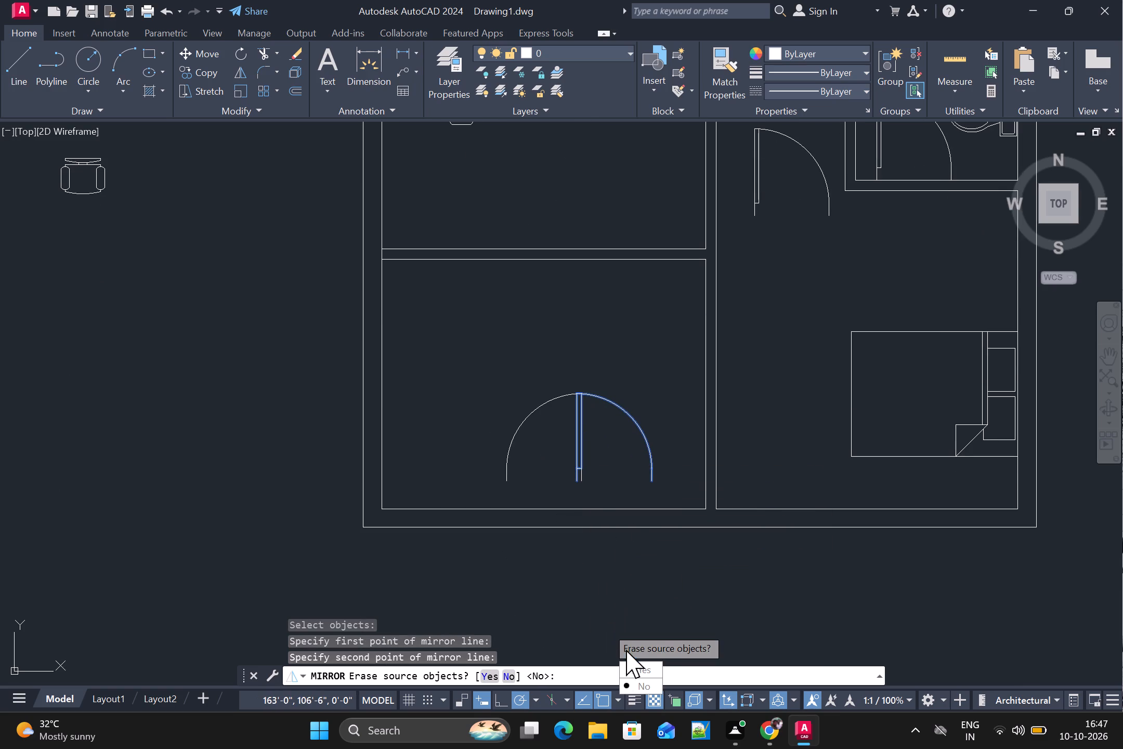
pyautogui.moveTo(637, 669); pyautogui.dragTo(607, 627)
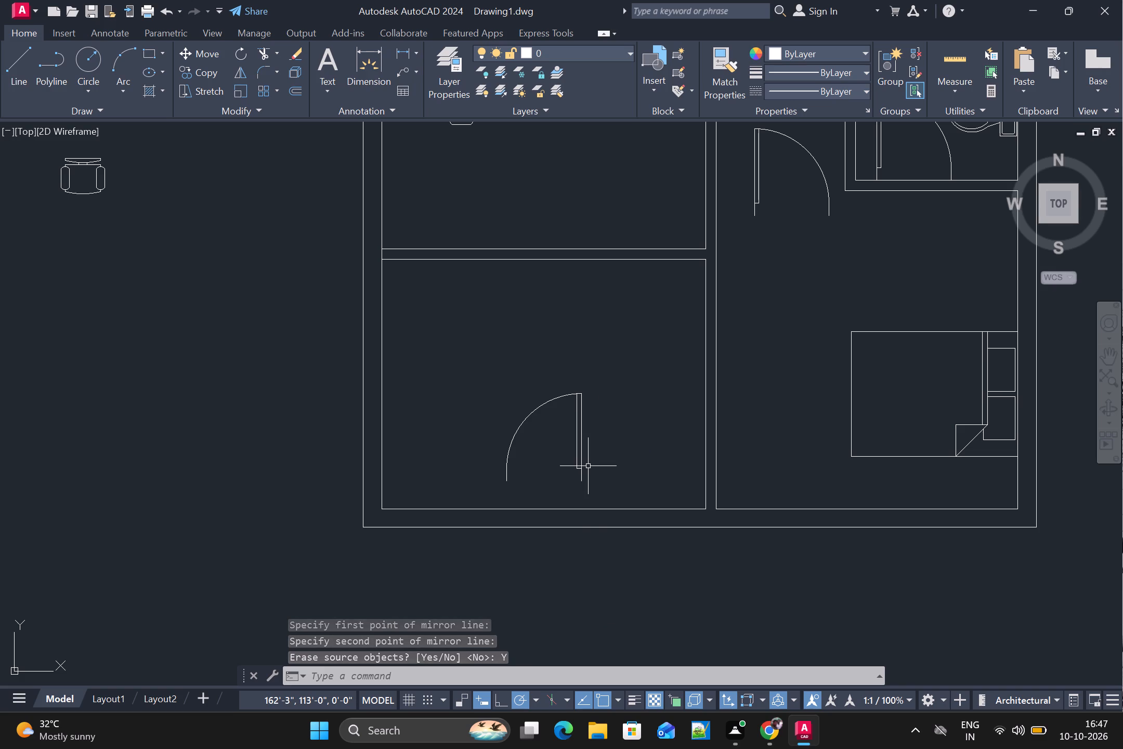
# Move the mirrored door by its jamb end onto the bottom outer wall line, just left of the central partition.
pyautogui.click(583, 466)
pyautogui.press('m')
pyautogui.press('Return')
pyautogui.scroll(1, 583, 466)
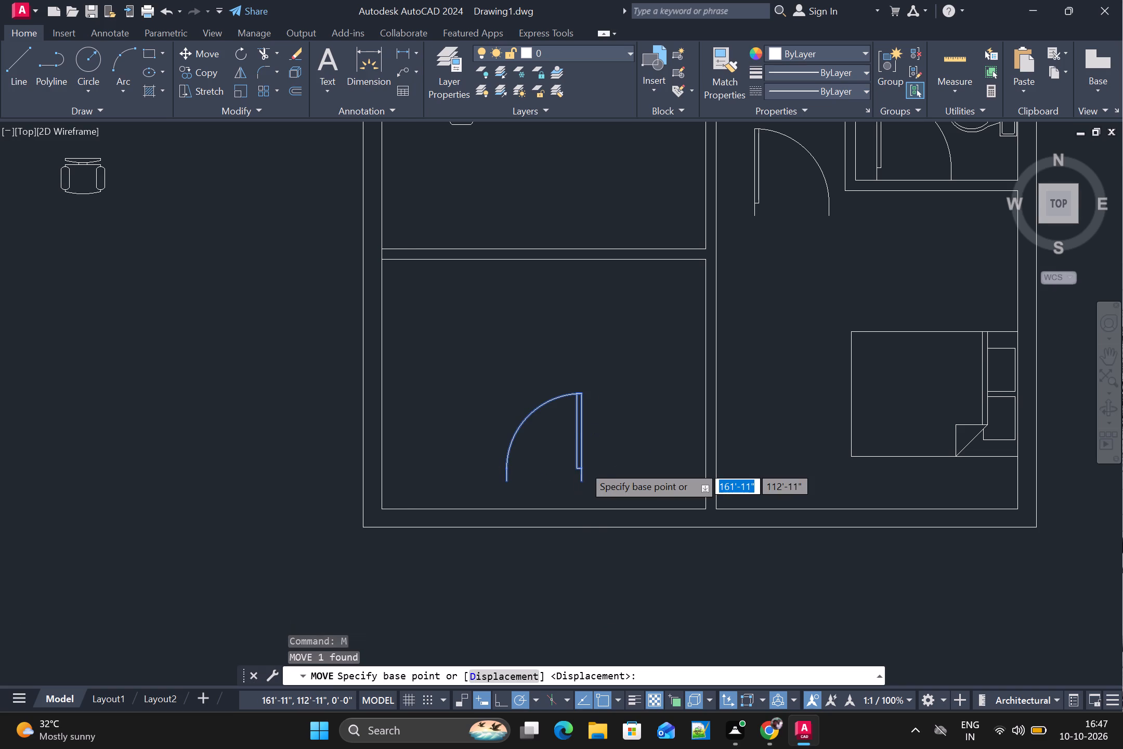
pyautogui.scroll(1, 583, 466)
pyautogui.click(577, 515)
pyautogui.scroll(-1, 785, 613)
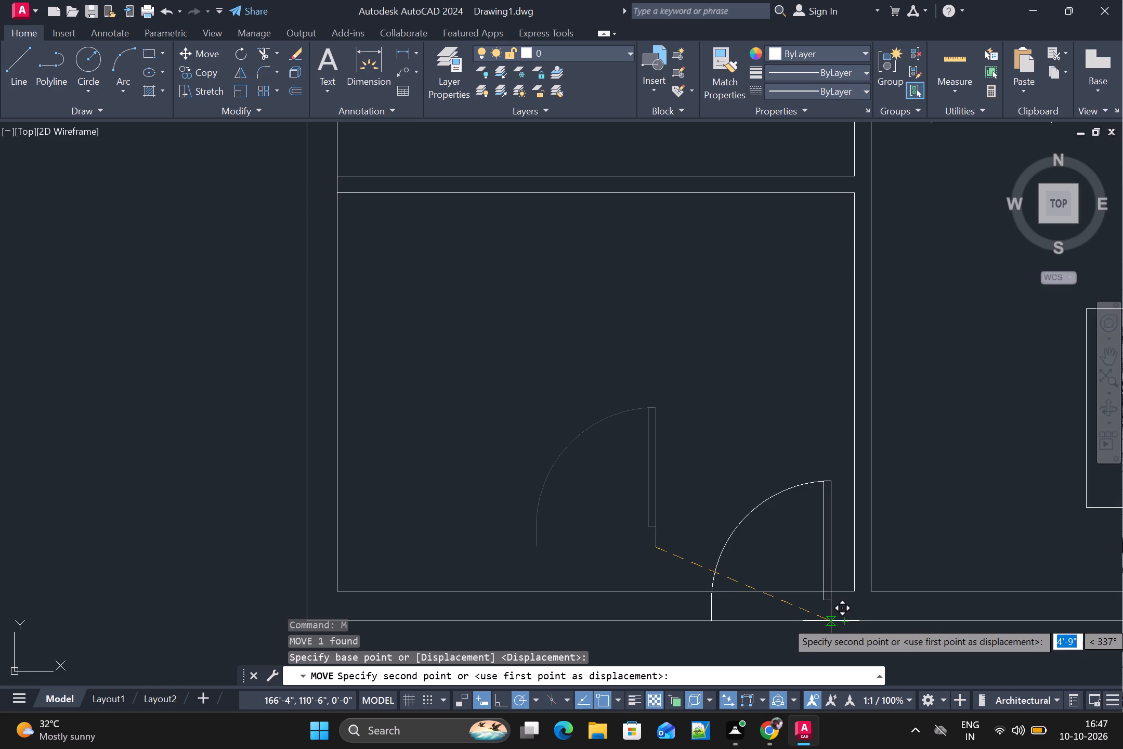
pyautogui.click(838, 621)
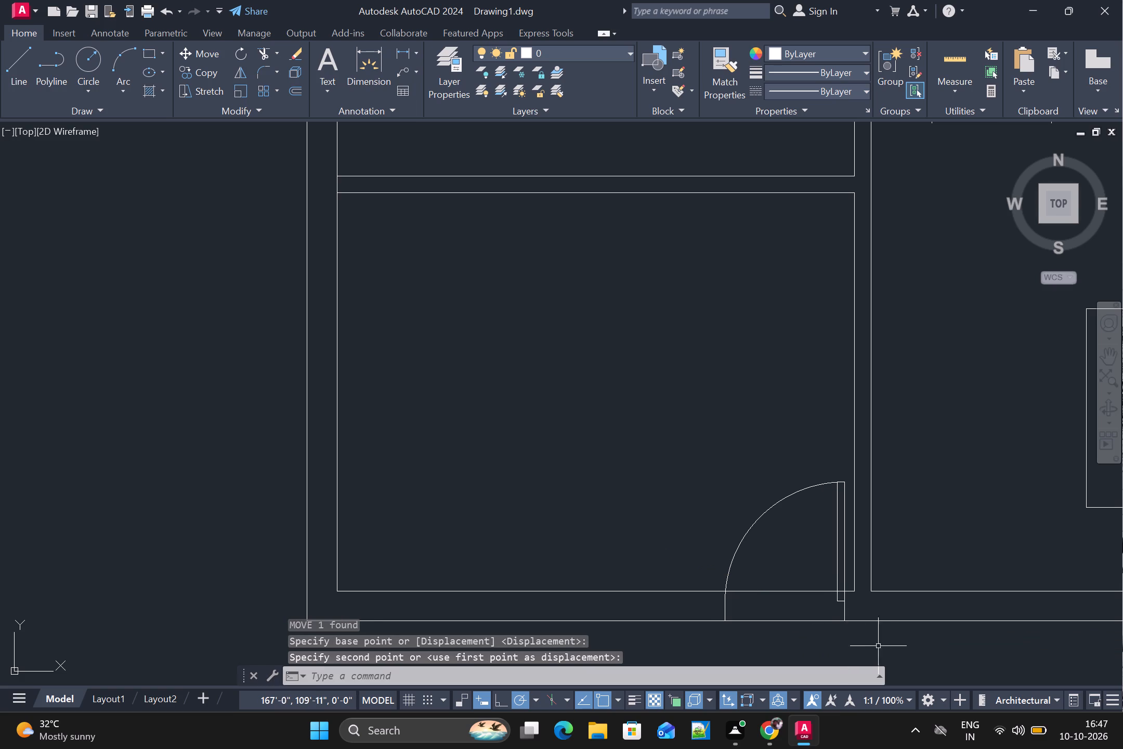
# Mirror the door at the kitchen's lower-right corner about a vertical line through its leaf, erasing the source object.
pyautogui.moveTo(889, 643); pyautogui.dragTo(764, 520, button='middle')
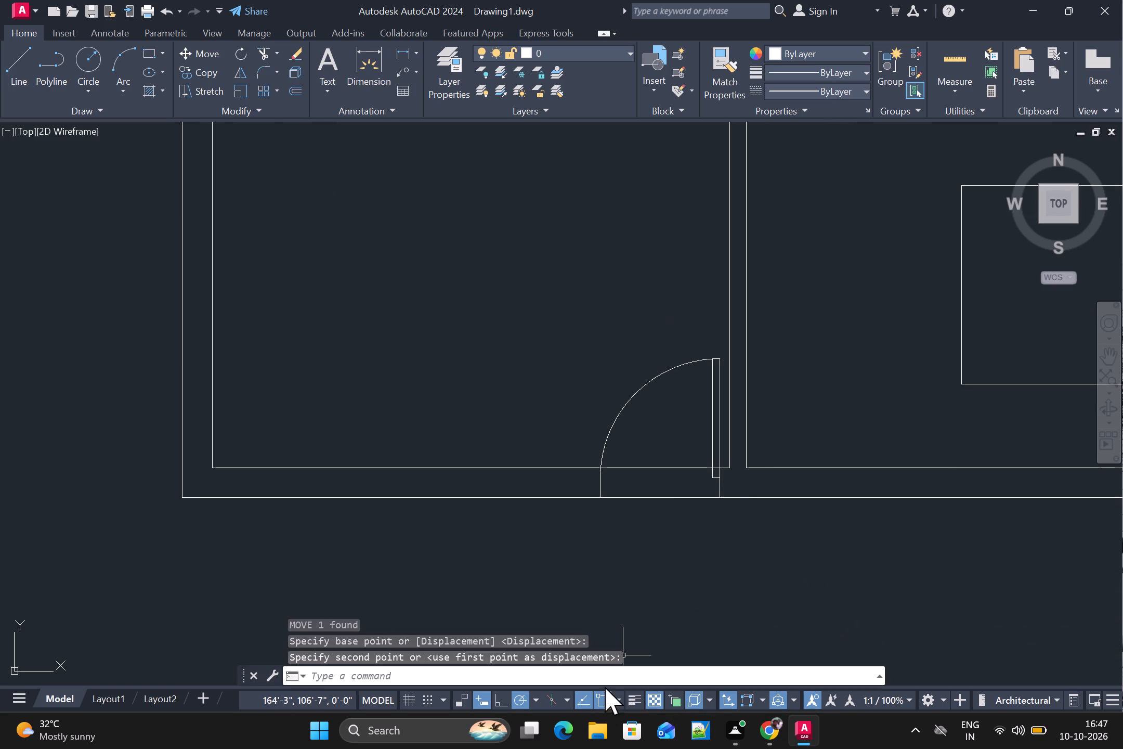
pyautogui.moveTo(663, 298); pyautogui.dragTo(502, 598, button='middle')
pyautogui.scroll(-1, 547, 468)
pyautogui.scroll(-2, 405, 192)
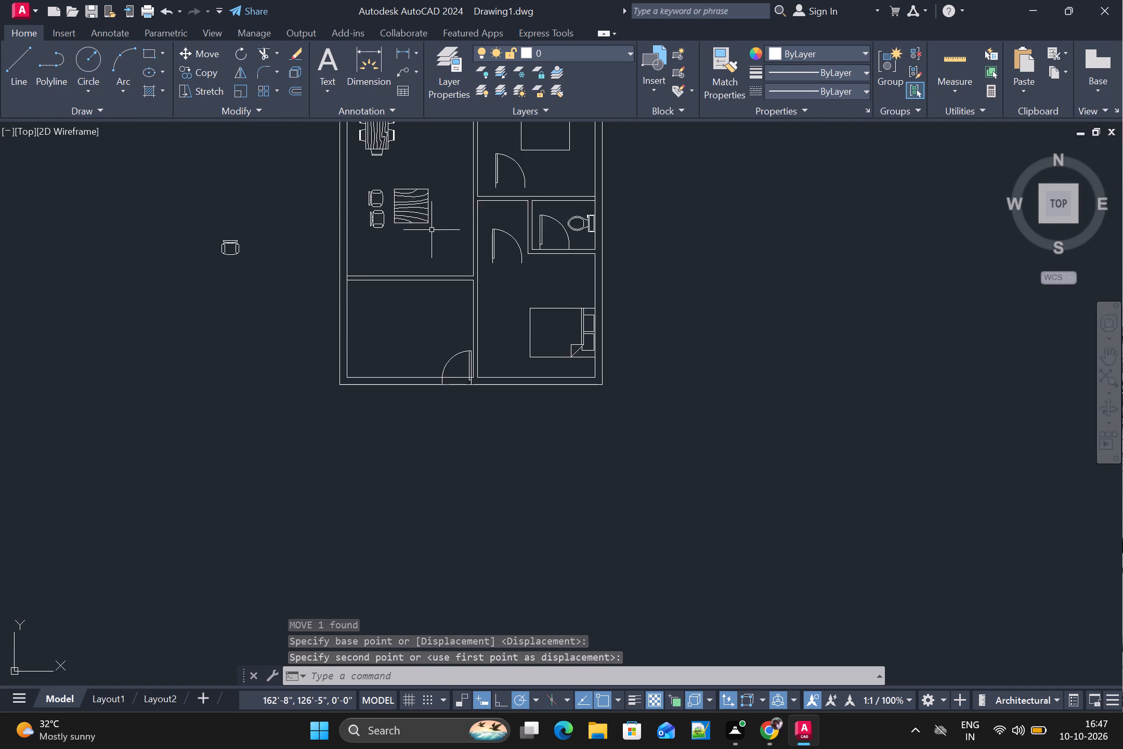
pyautogui.moveTo(432, 230); pyautogui.dragTo(433, 547, button='middle')
pyautogui.scroll(2, 433, 444)
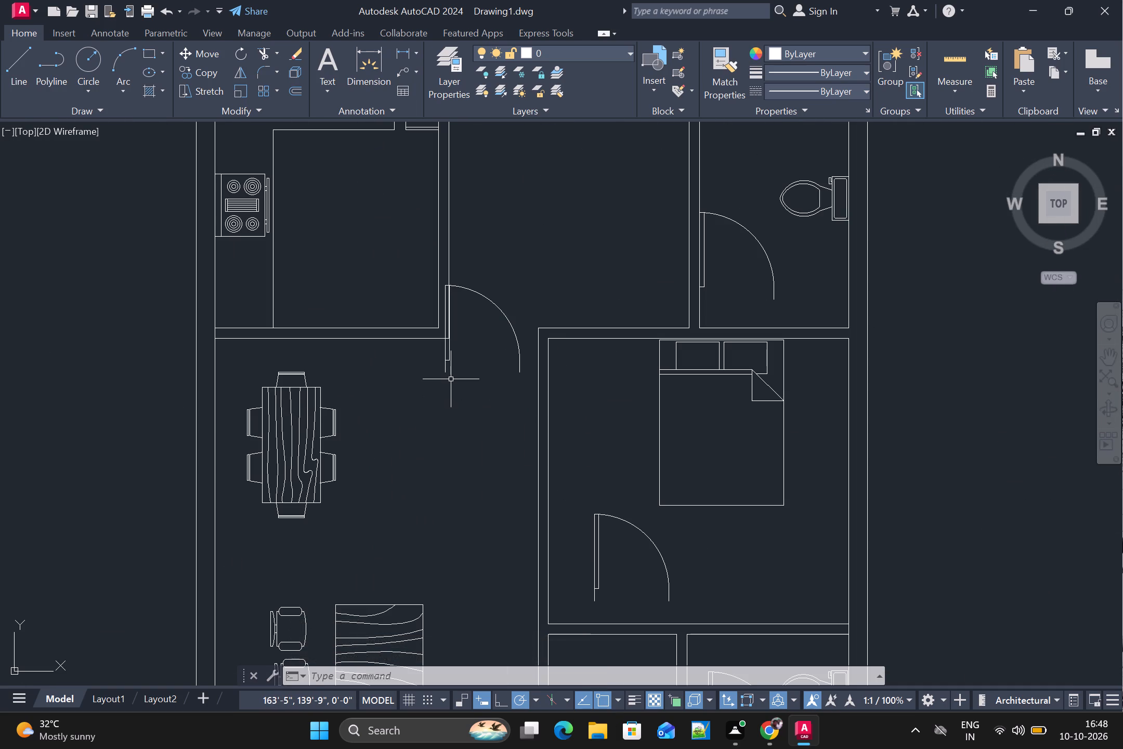
pyautogui.press('m')
pyautogui.press('o')
pyautogui.press('i')
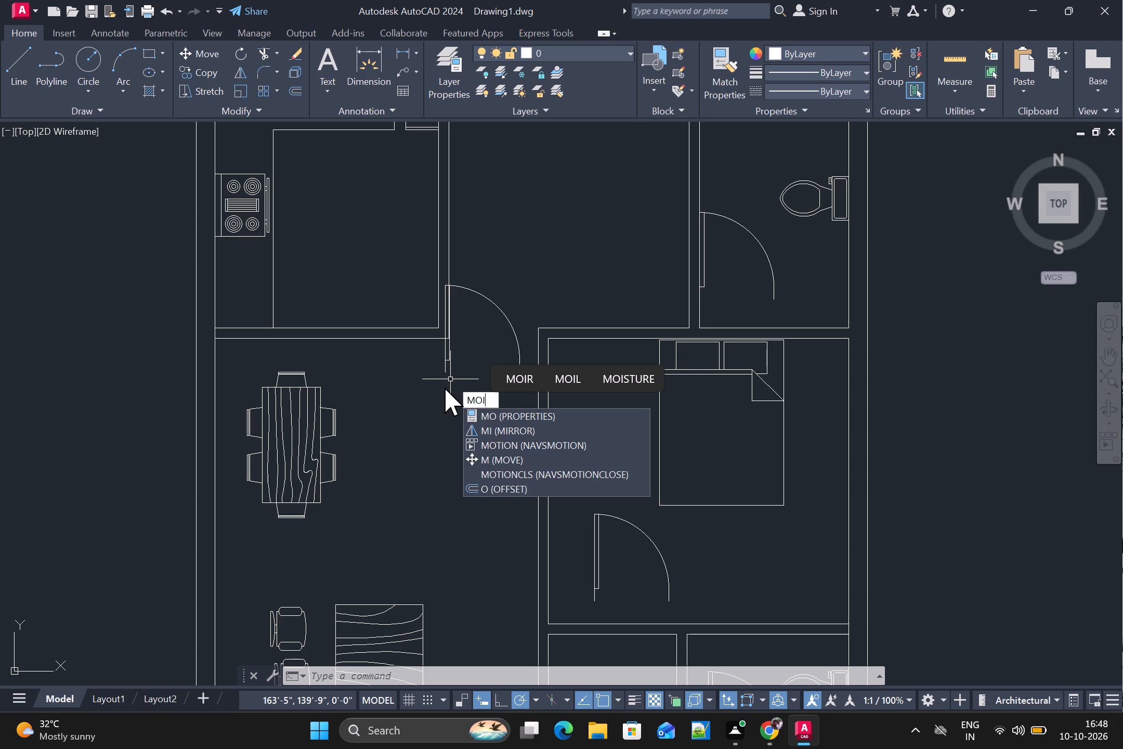
pyautogui.press('BackSpace')
pyautogui.press('BackSpace')
pyautogui.press('i')
pyautogui.press('Return')
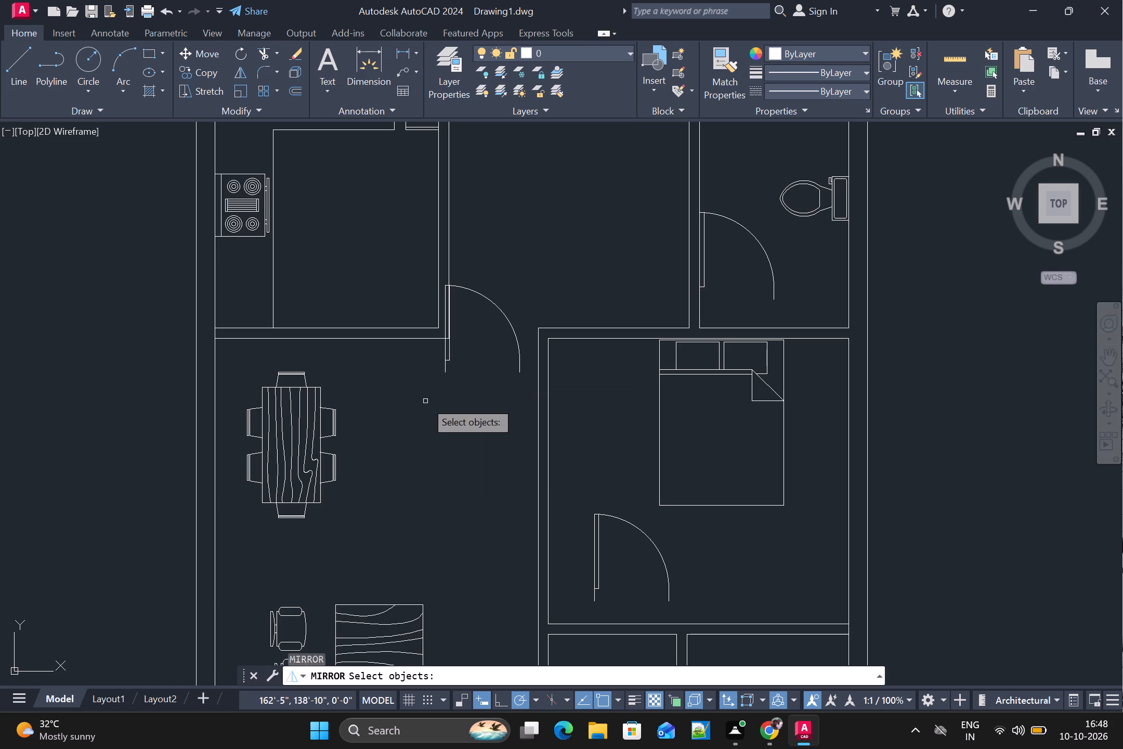
pyautogui.click(446, 359)
pyautogui.press('Return')
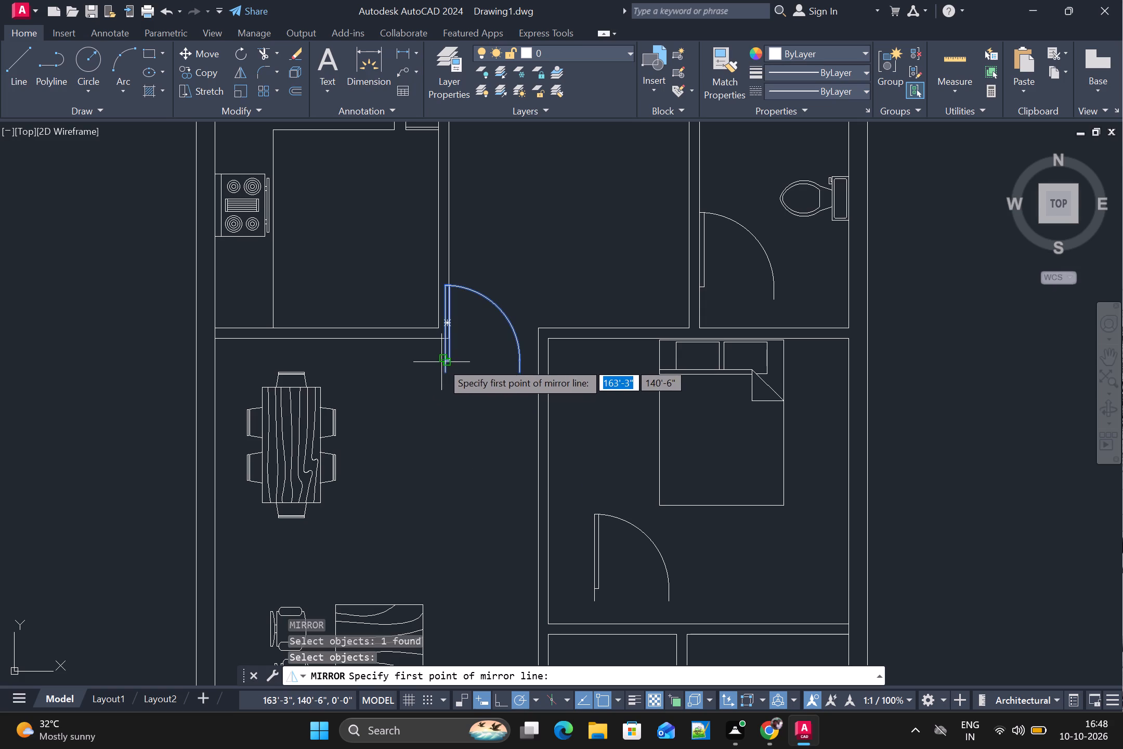
pyautogui.click(447, 322)
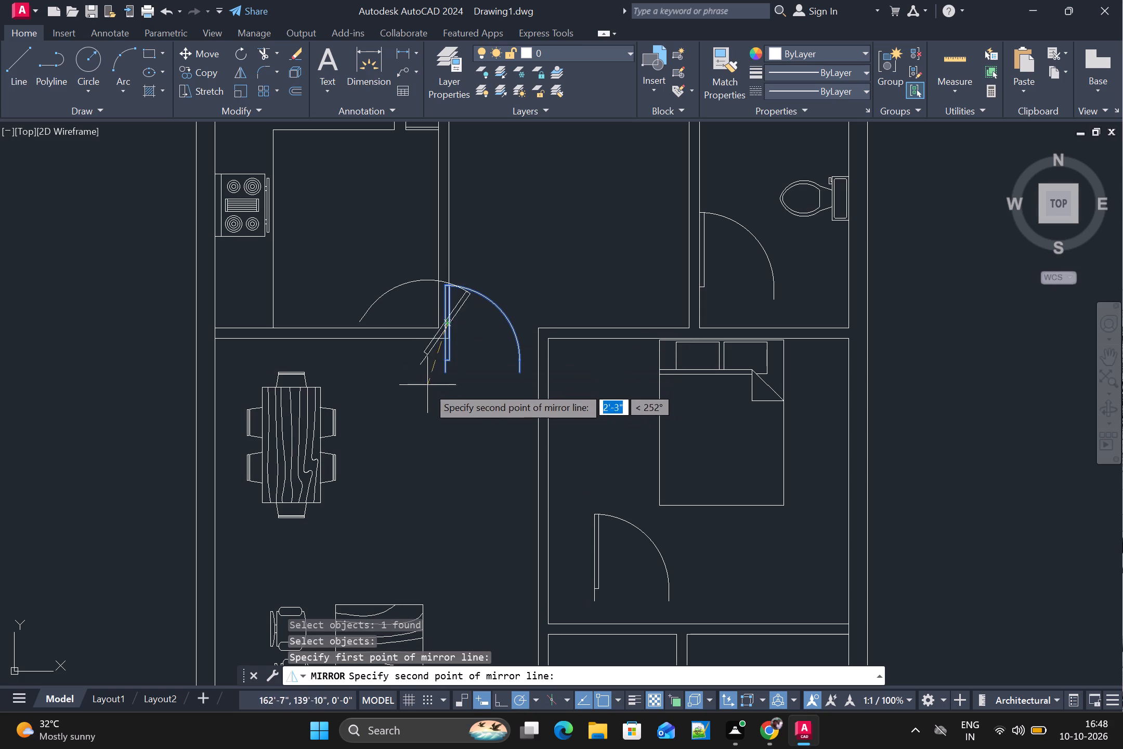
pyautogui.click(443, 506)
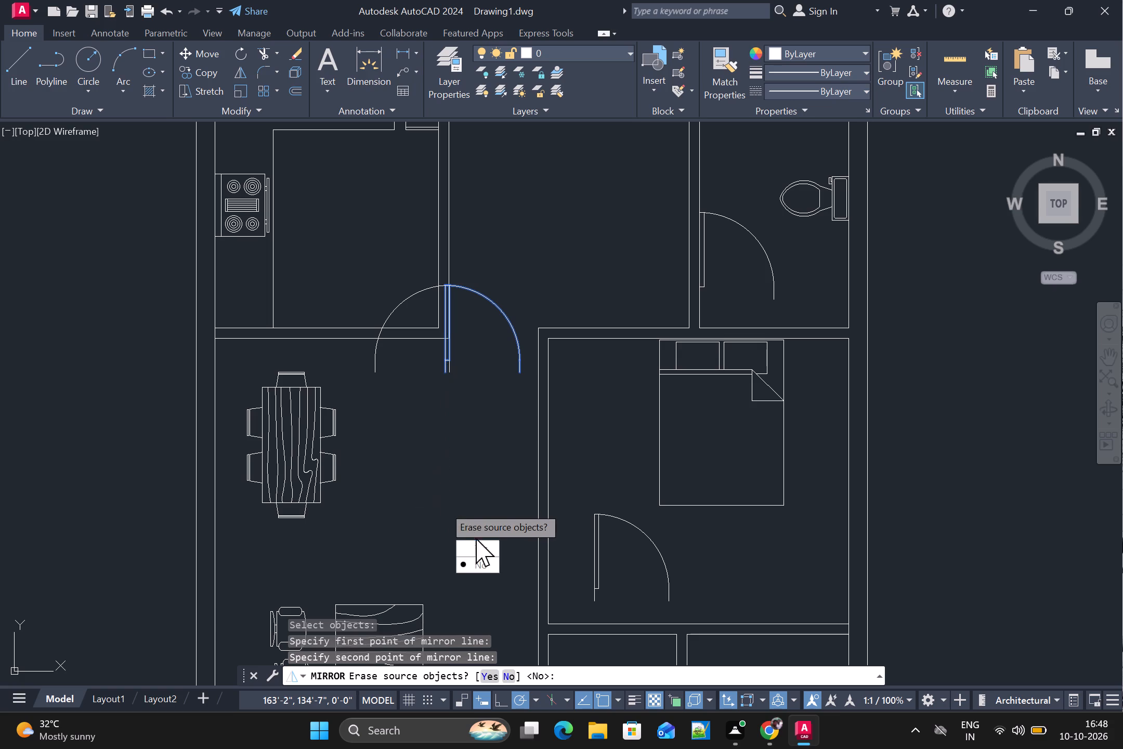
pyautogui.moveTo(481, 550); pyautogui.dragTo(443, 506)
# Move the mirrored kitchen door by its jamb end onto the lower line of the kitchen's bottom partition, near its right corner.
pyautogui.press('m')
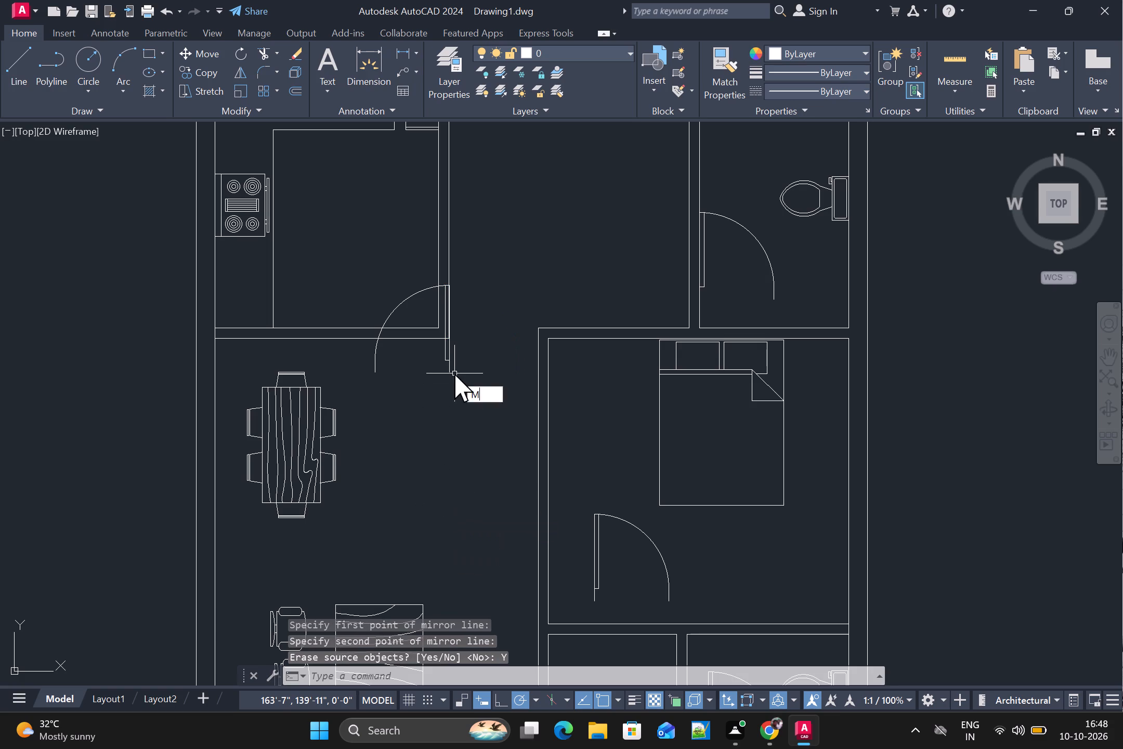
pyautogui.press('Return')
pyautogui.click(447, 361)
pyautogui.press('Return')
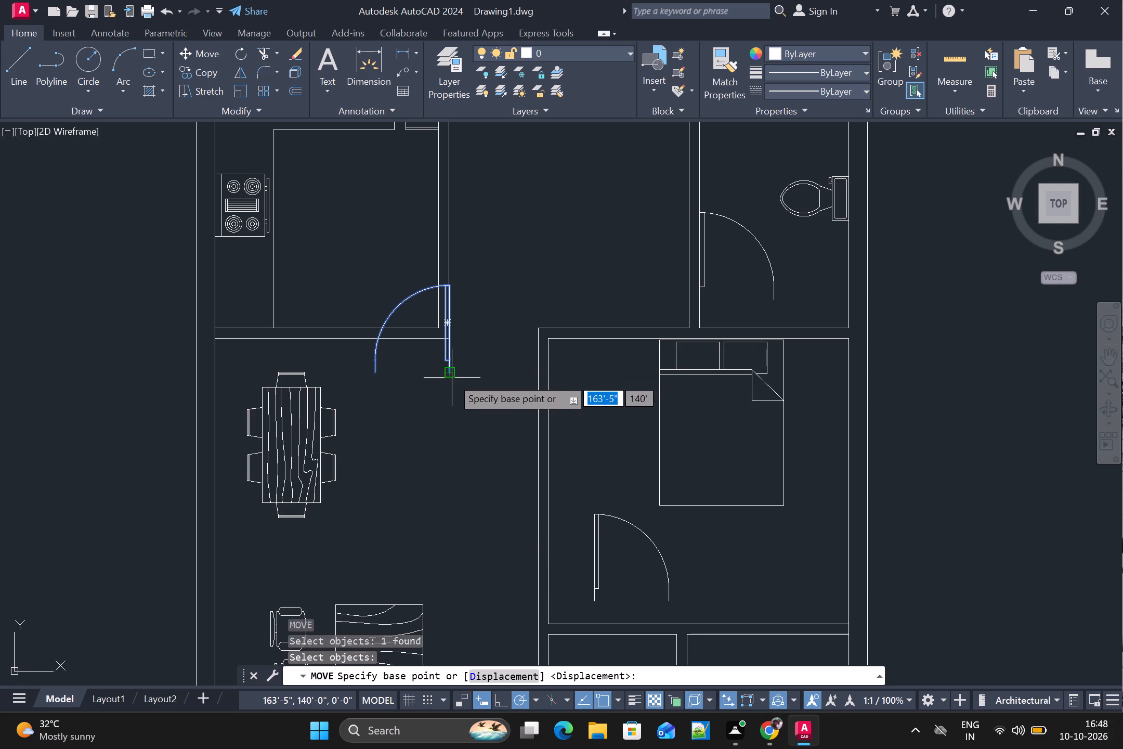
pyautogui.scroll(2, 452, 378)
pyautogui.click(445, 367)
pyautogui.scroll(-2, 426, 370)
pyautogui.scroll(3, 405, 337)
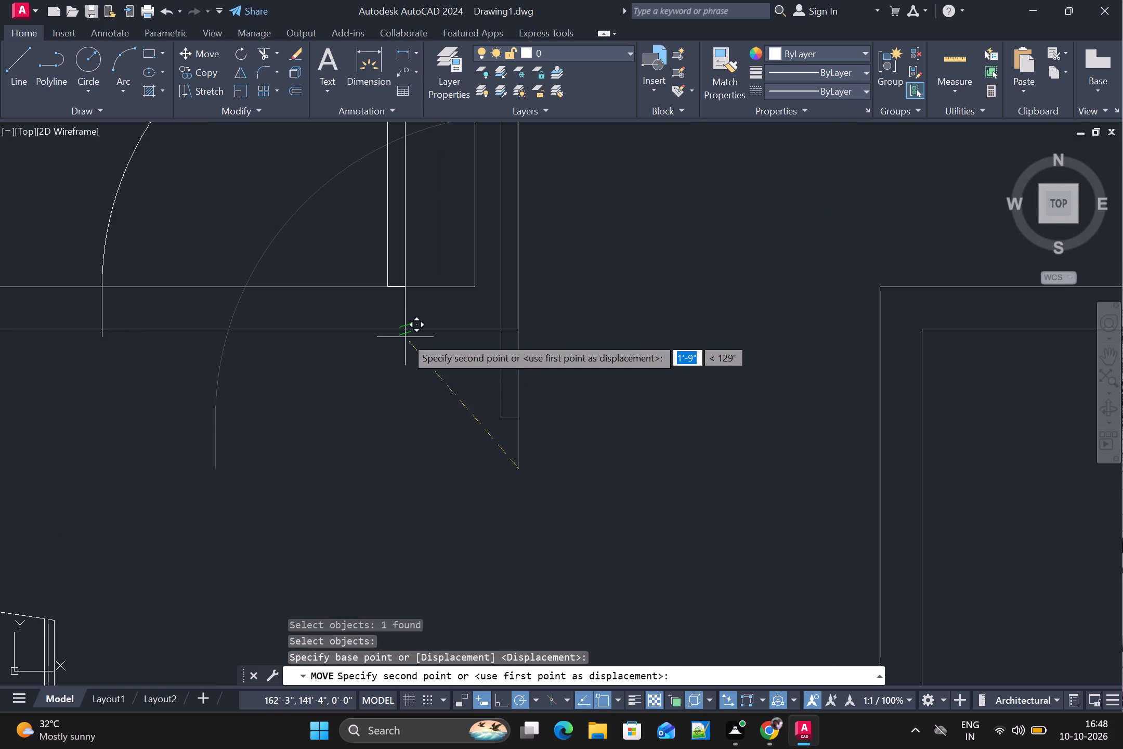
pyautogui.click(436, 328)
pyautogui.scroll(-3, 506, 352)
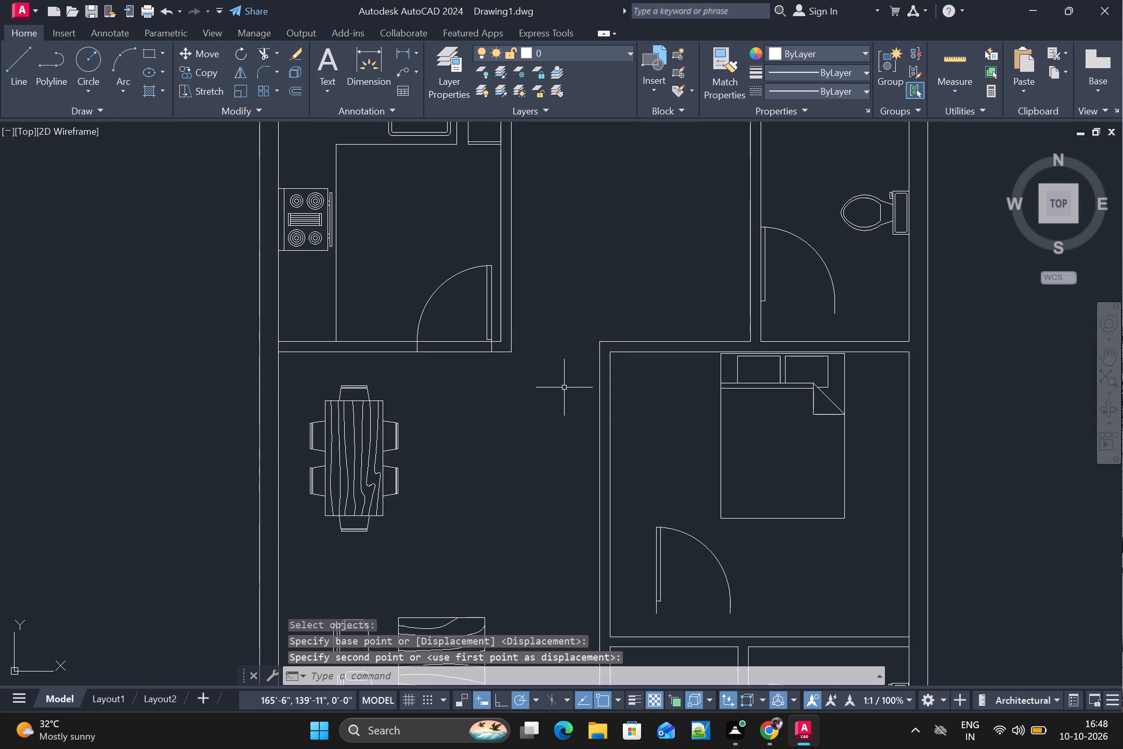
# Rotate the upper bathroom's door 270° about the upper end of its leaf.
pyautogui.scroll(-2, 564, 388)
pyautogui.scroll(2, 667, 362)
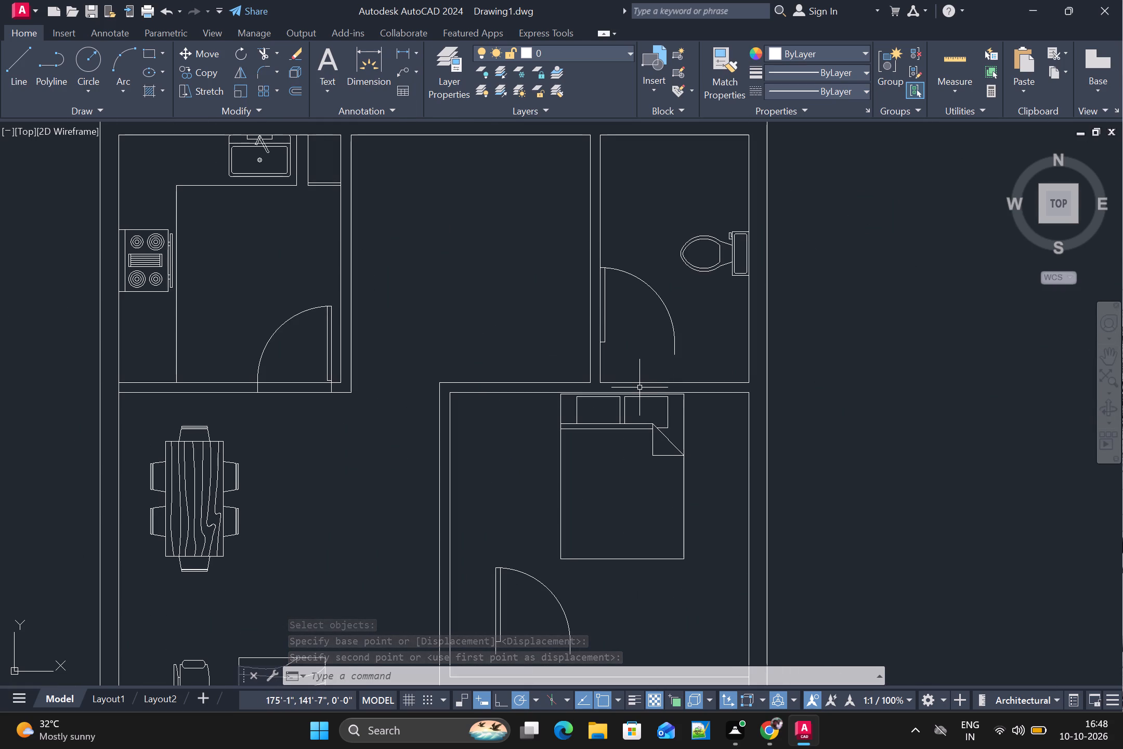
pyautogui.click(606, 280)
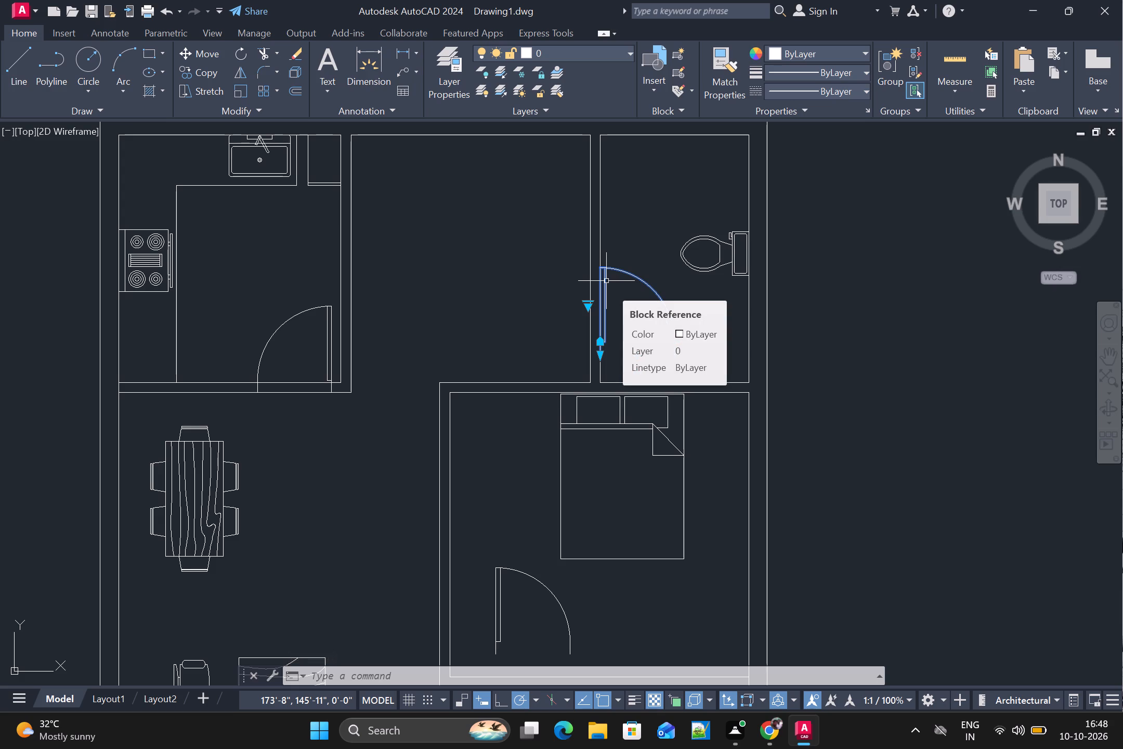
pyautogui.press('Escape')
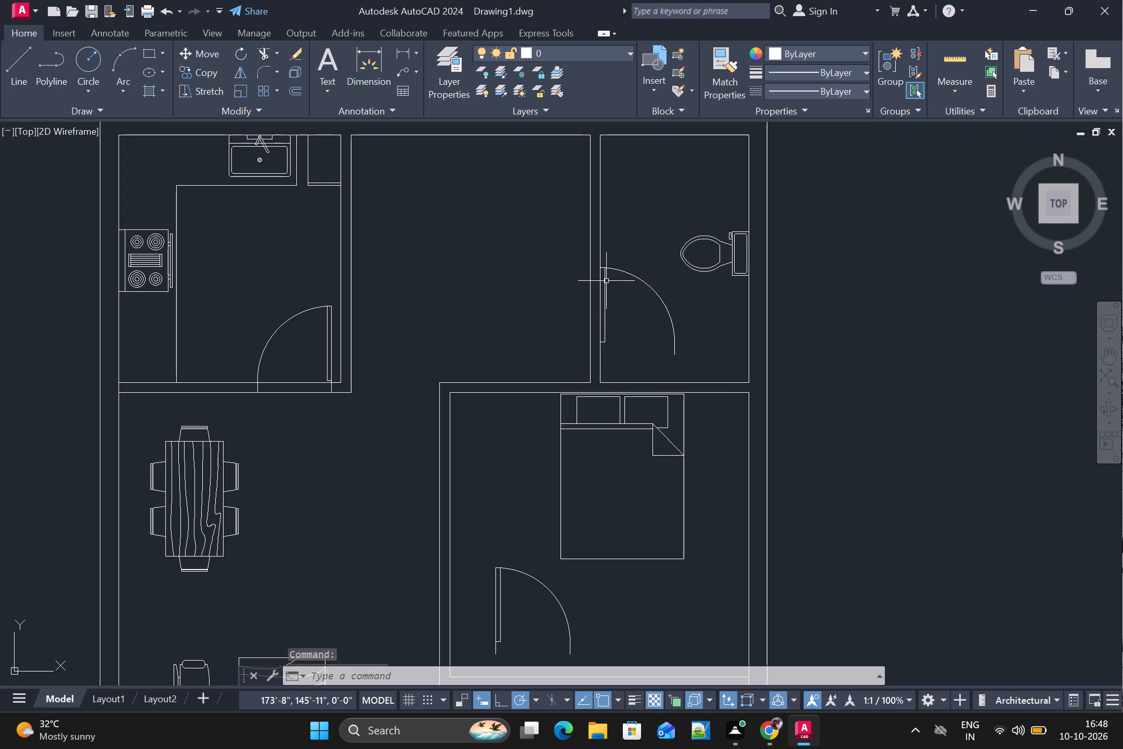
pyautogui.write('RP')
pyautogui.press('BackSpace')
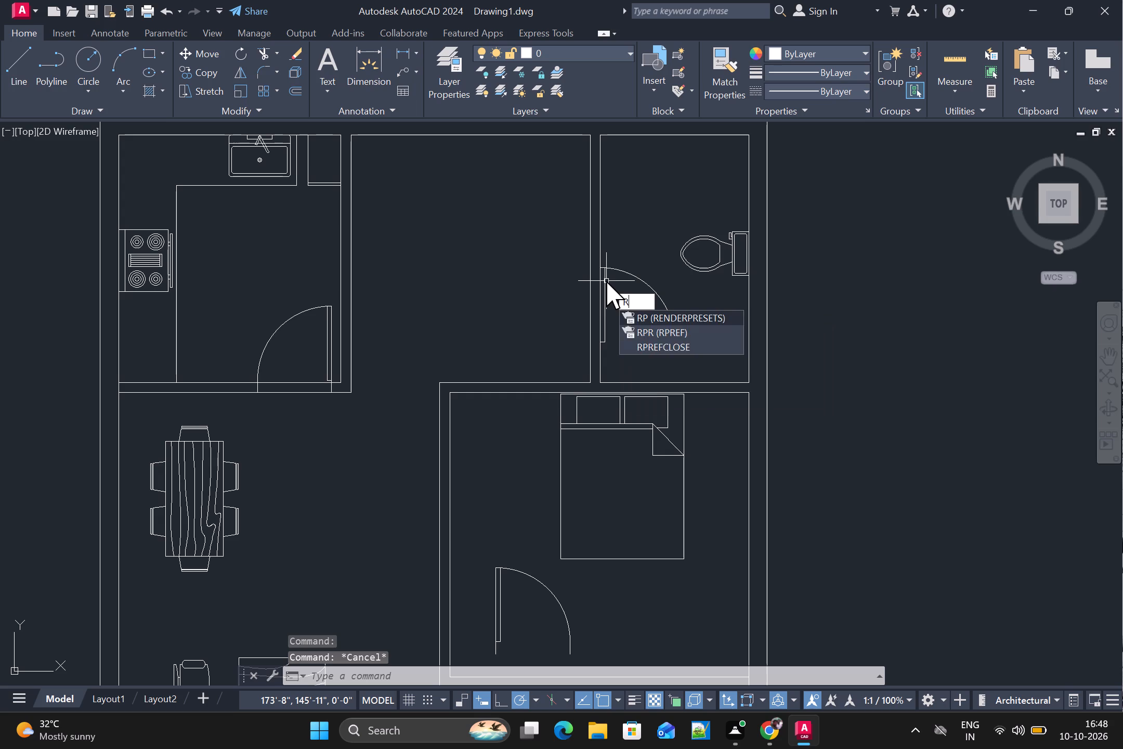
pyautogui.press('o')
pyautogui.press('Return')
pyautogui.click(606, 281)
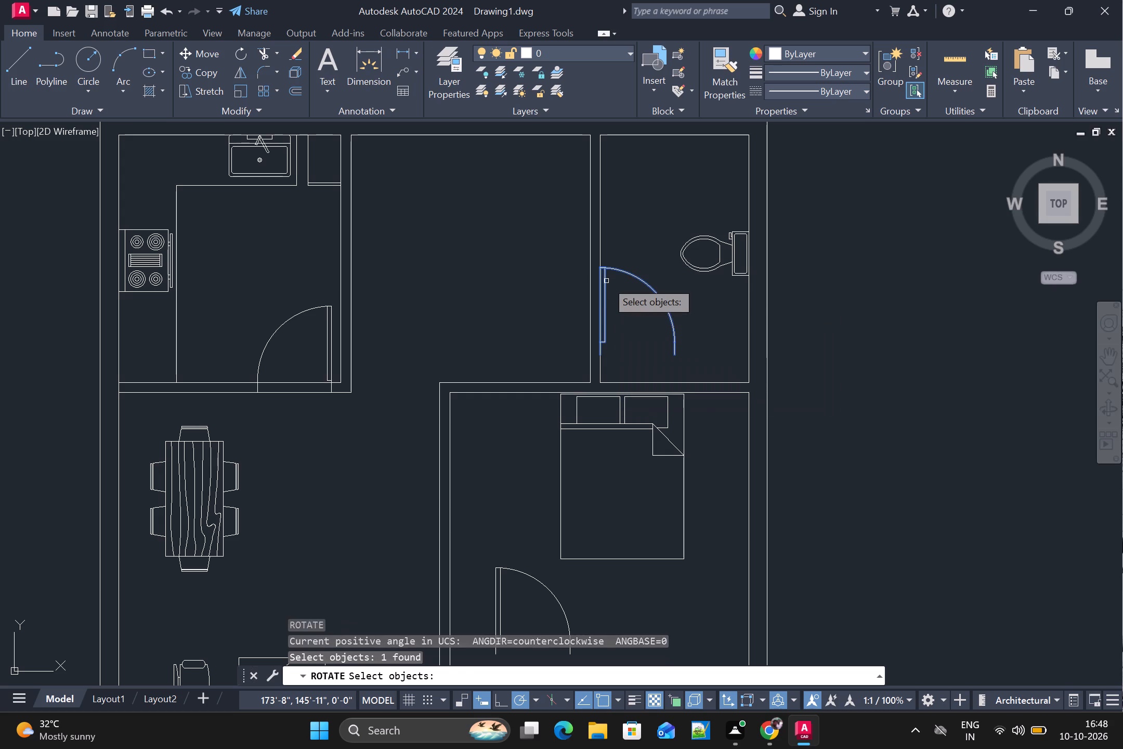
pyautogui.press('space')
pyautogui.click(602, 268)
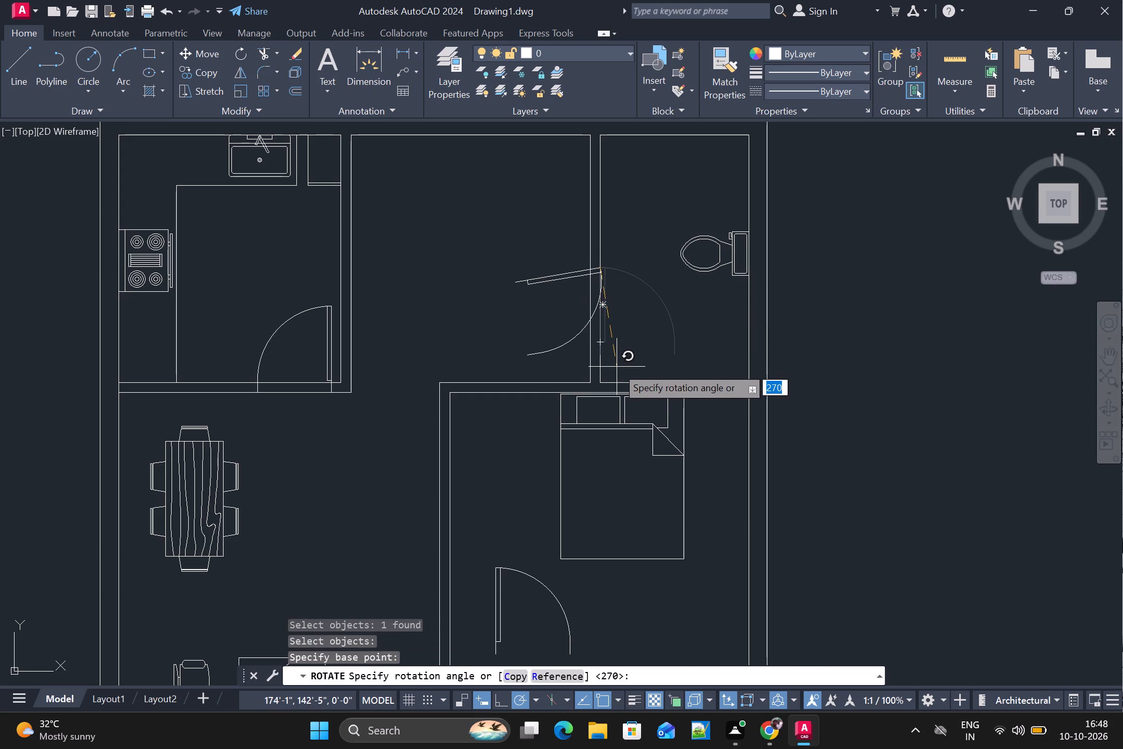
pyautogui.click(596, 498)
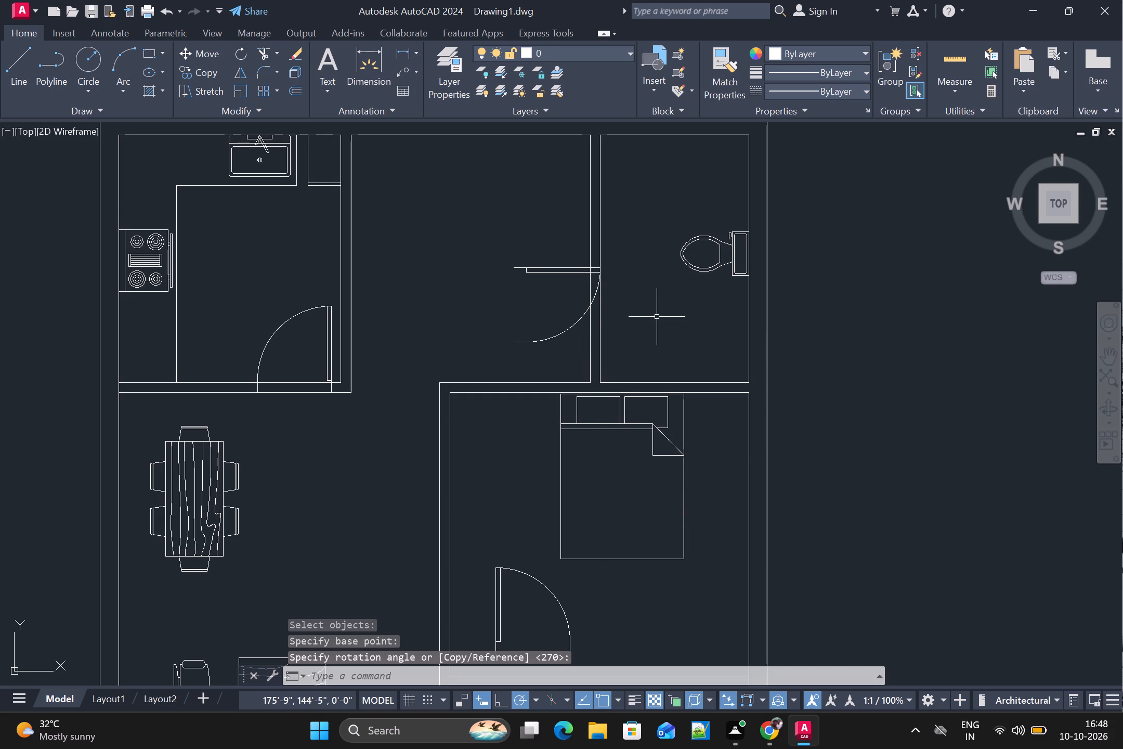
# Mirror the upper bathroom's door about a horizontal line through its leaf, erasing the source object.
pyautogui.write('MI')
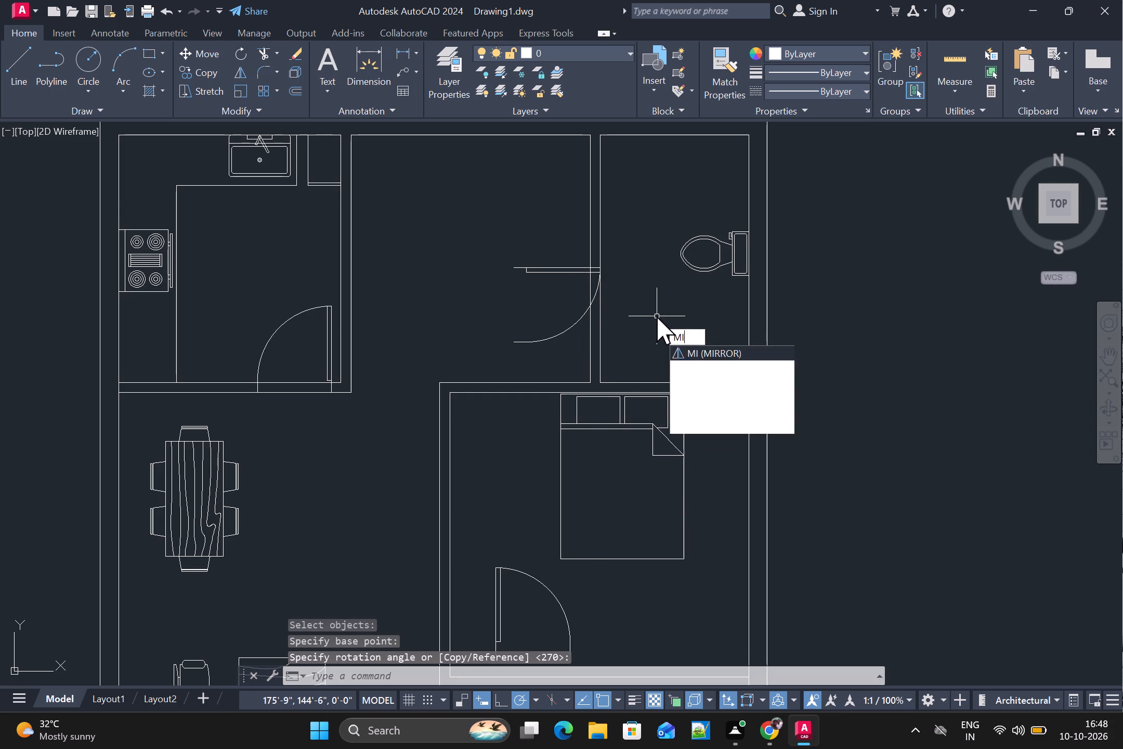
pyautogui.press('Return')
pyautogui.click(577, 270)
pyautogui.press('space')
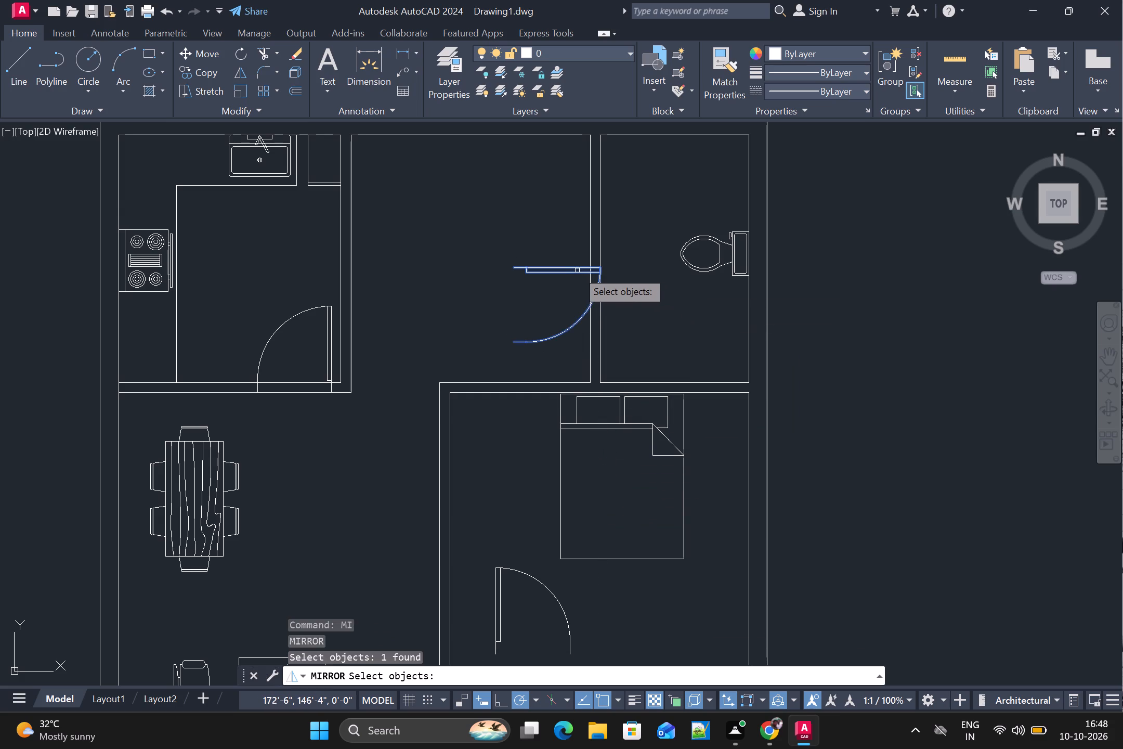
pyautogui.click(566, 268)
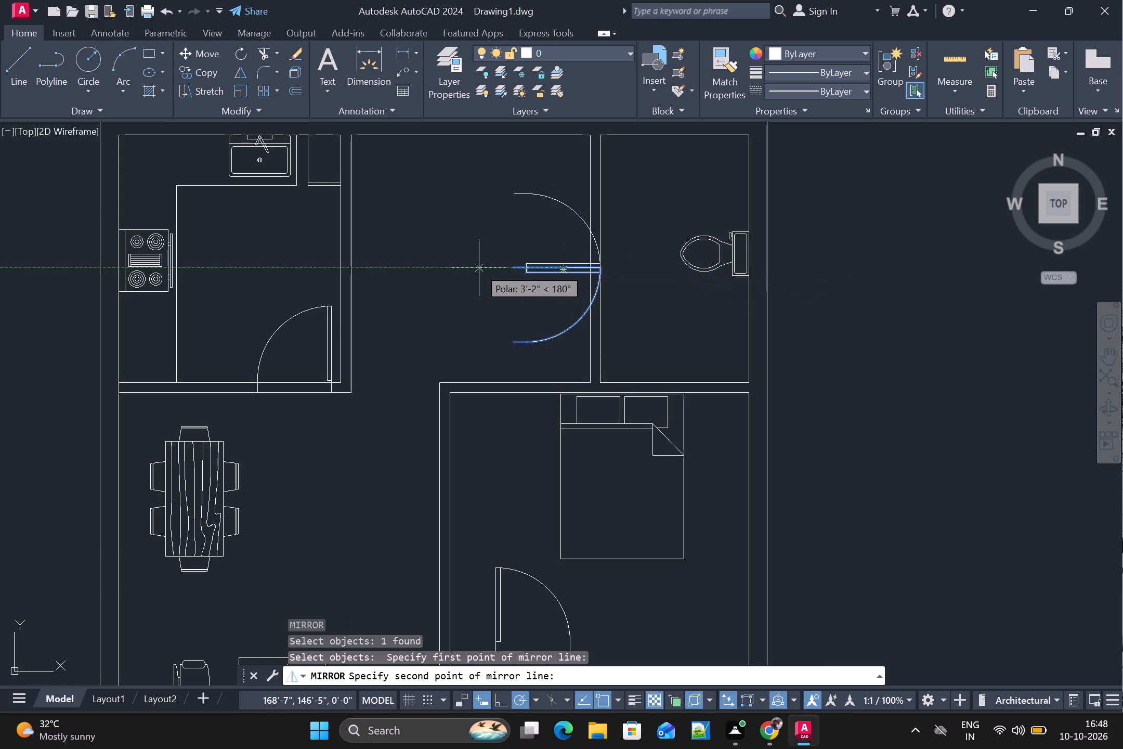
pyautogui.click(469, 268)
pyautogui.moveTo(498, 307); pyautogui.dragTo(469, 268)
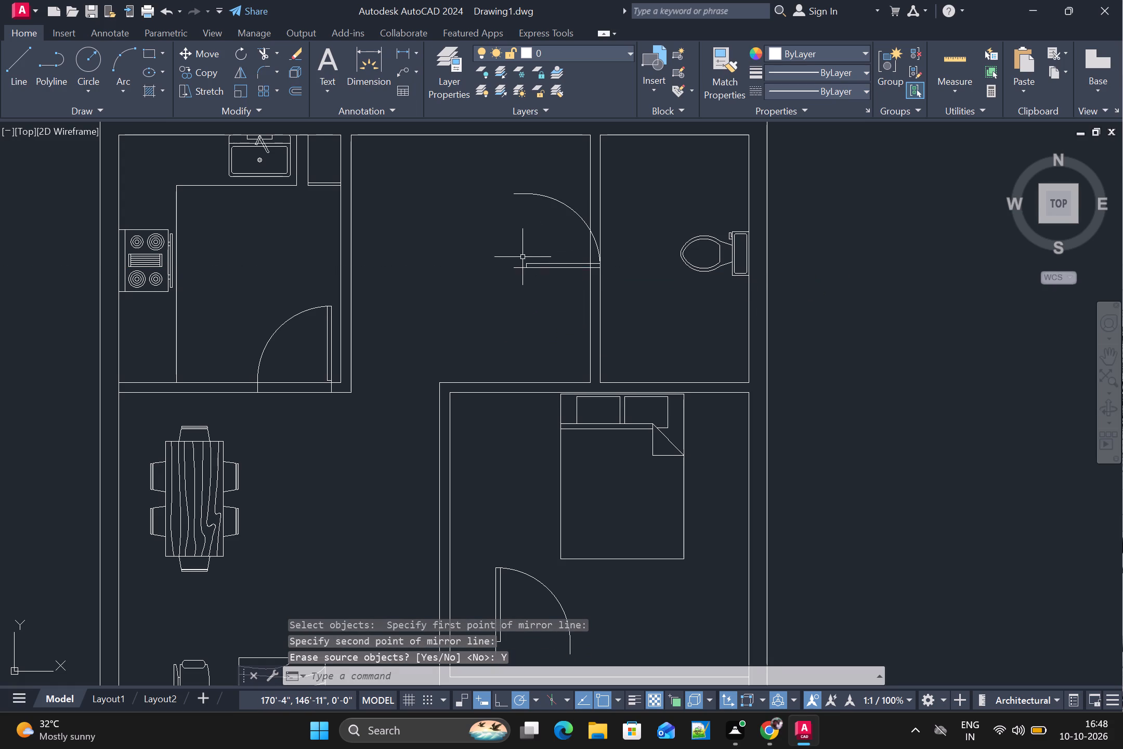
# Move the mirrored bathroom door by its jamb end onto the outer line of the bathroom's left partition, just above its lower corner.
pyautogui.press('m')
pyautogui.press('Return')
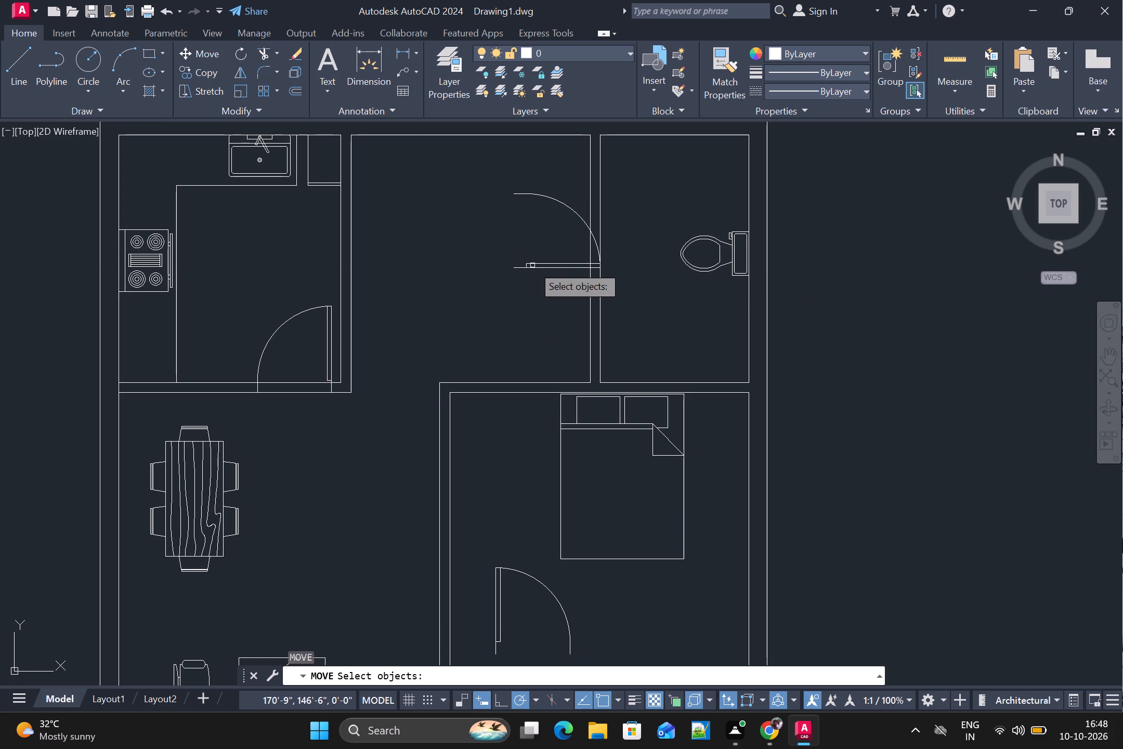
pyautogui.click(532, 265)
pyautogui.press('space')
pyautogui.scroll(3, 519, 265)
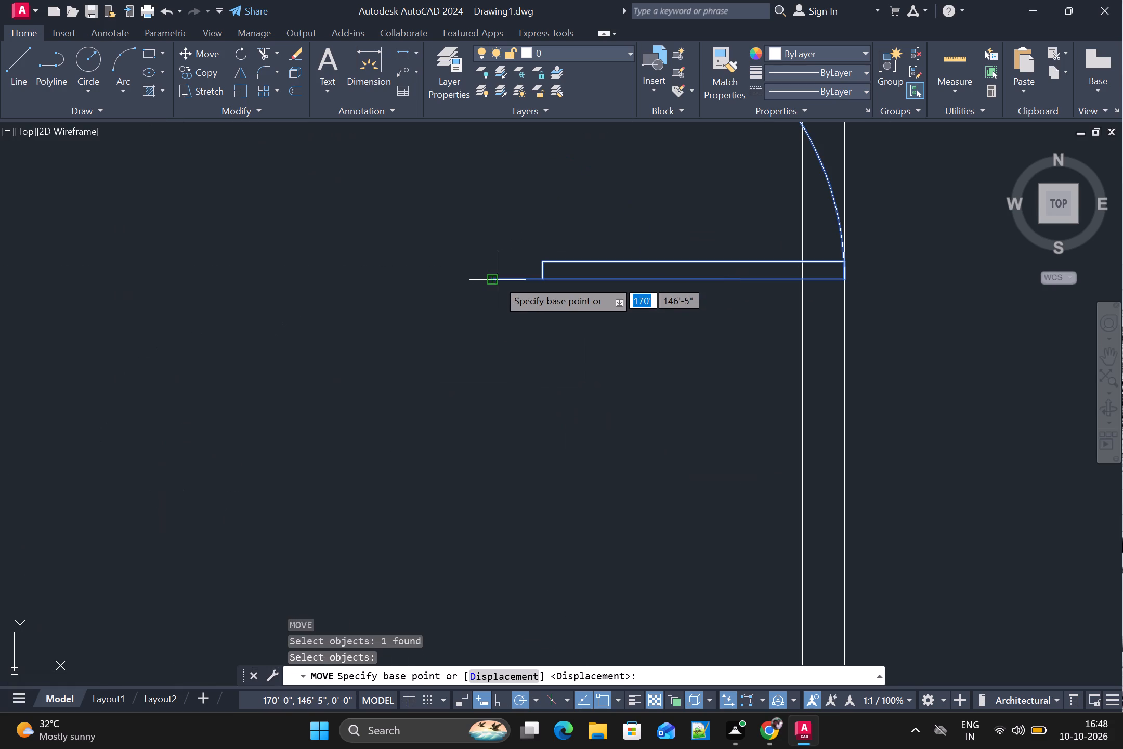
pyautogui.click(496, 280)
pyautogui.scroll(-4, 516, 384)
pyautogui.scroll(2, 582, 429)
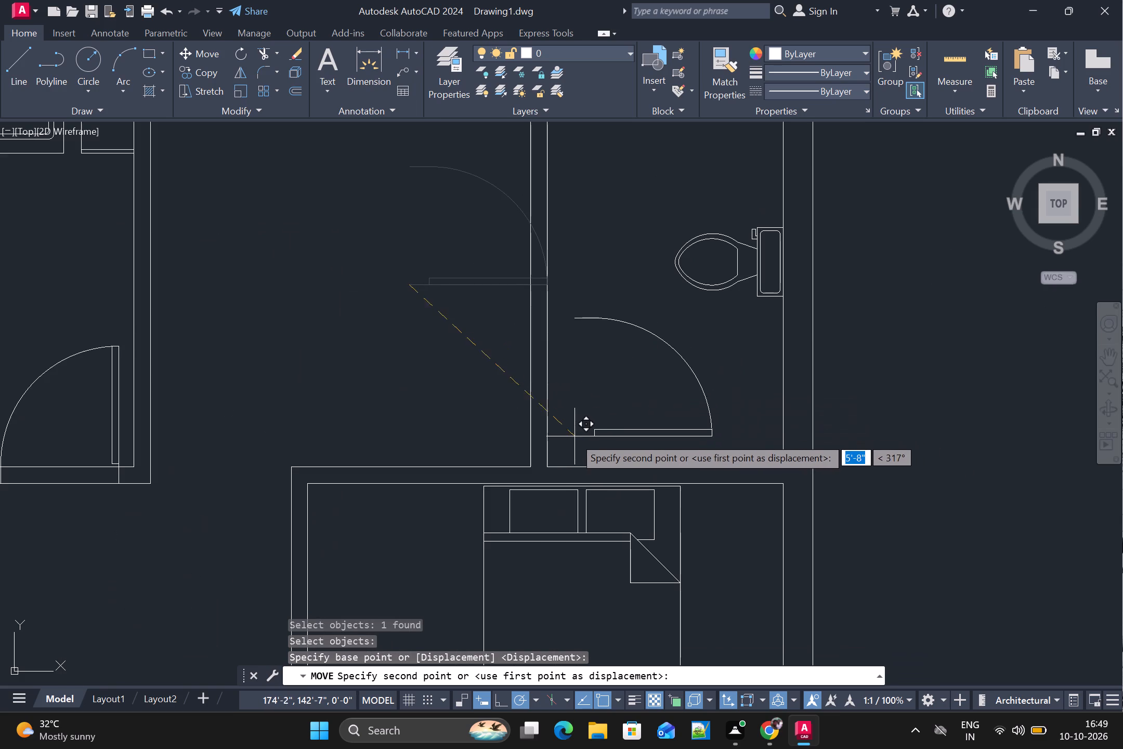
pyautogui.click(531, 446)
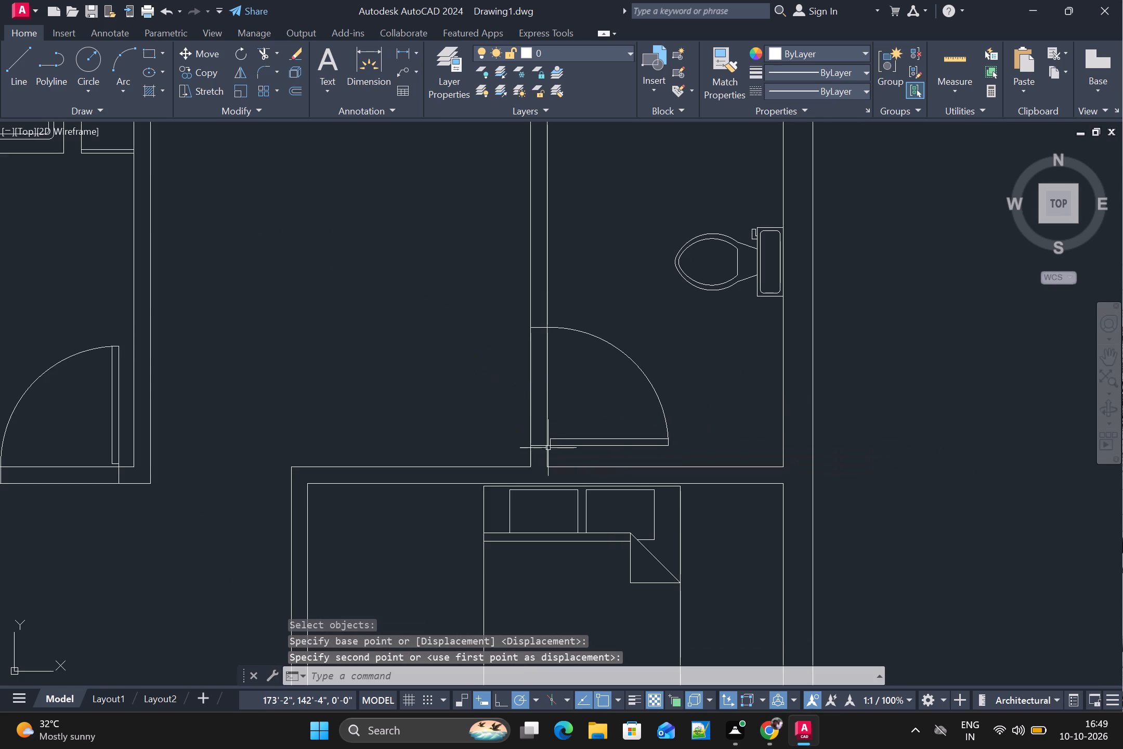
# Replace the upper bedroom's loose door with a copy of the upper bathroom's door, set in the bedroom's left partition near its lower corner.
pyautogui.scroll(-2, 624, 458)
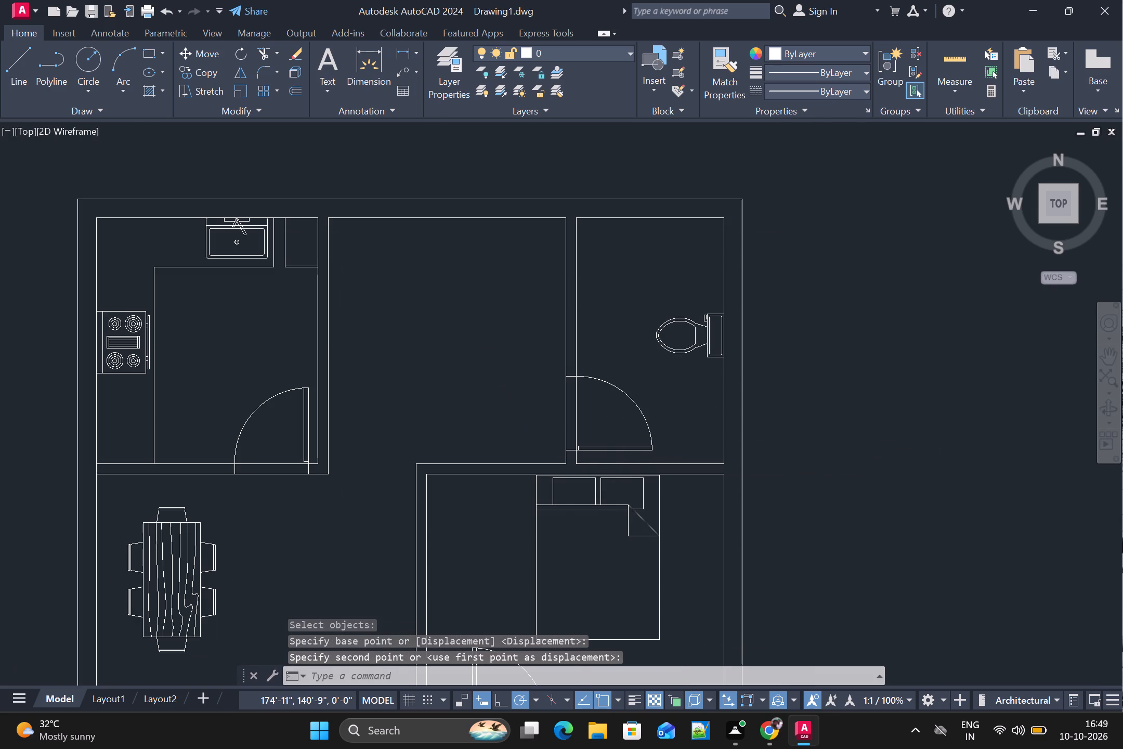
pyautogui.moveTo(616, 505); pyautogui.dragTo(559, 338, button='middle')
pyautogui.moveTo(524, 451); pyautogui.dragTo(537, 424, button='middle')
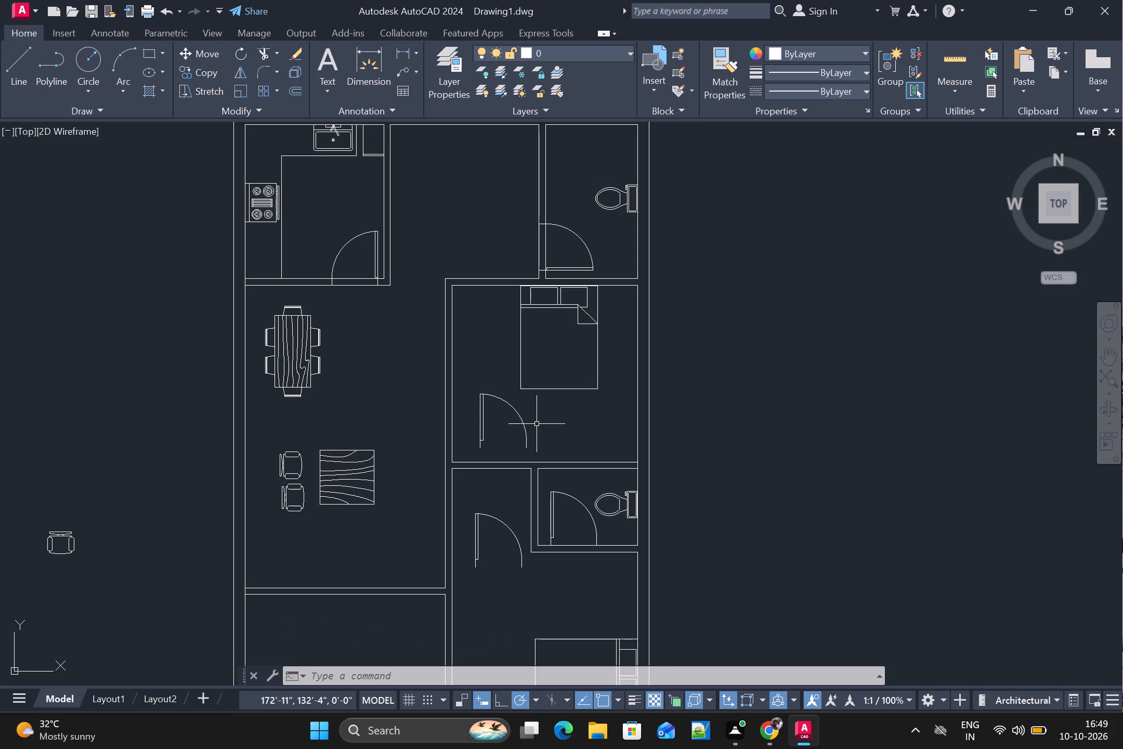
pyautogui.click(480, 431)
pyautogui.press('Delete')
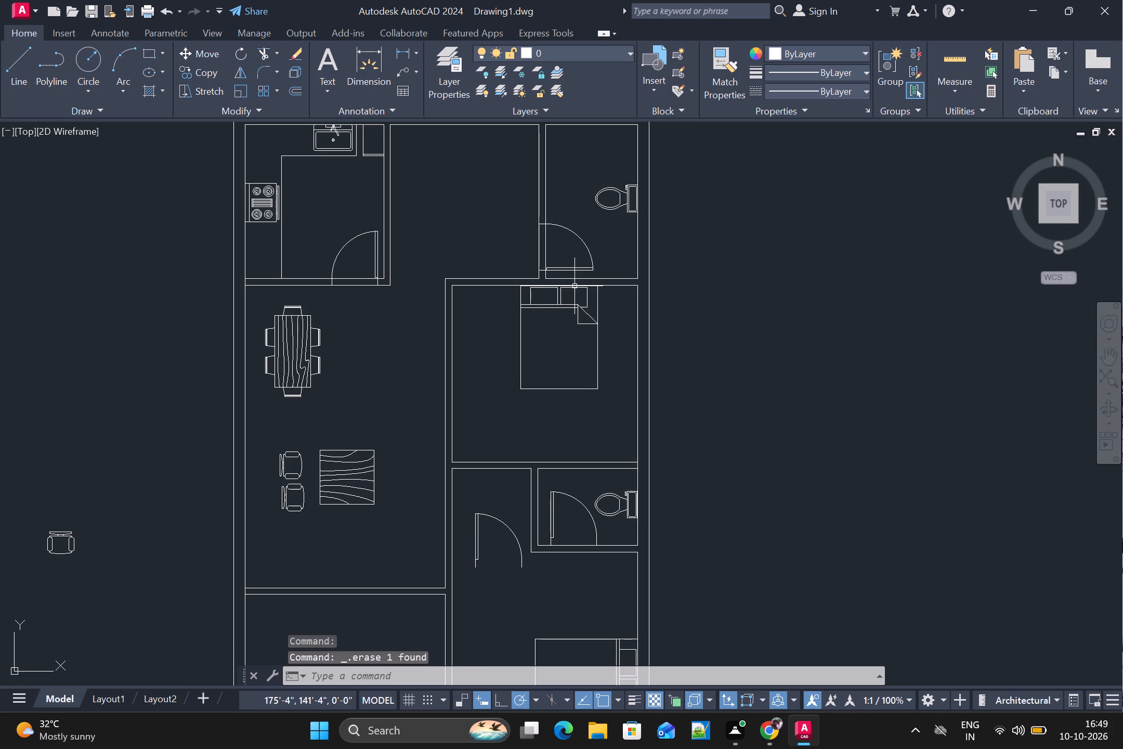
pyautogui.click(576, 269)
pyautogui.hotkey('ctrl', 'c')
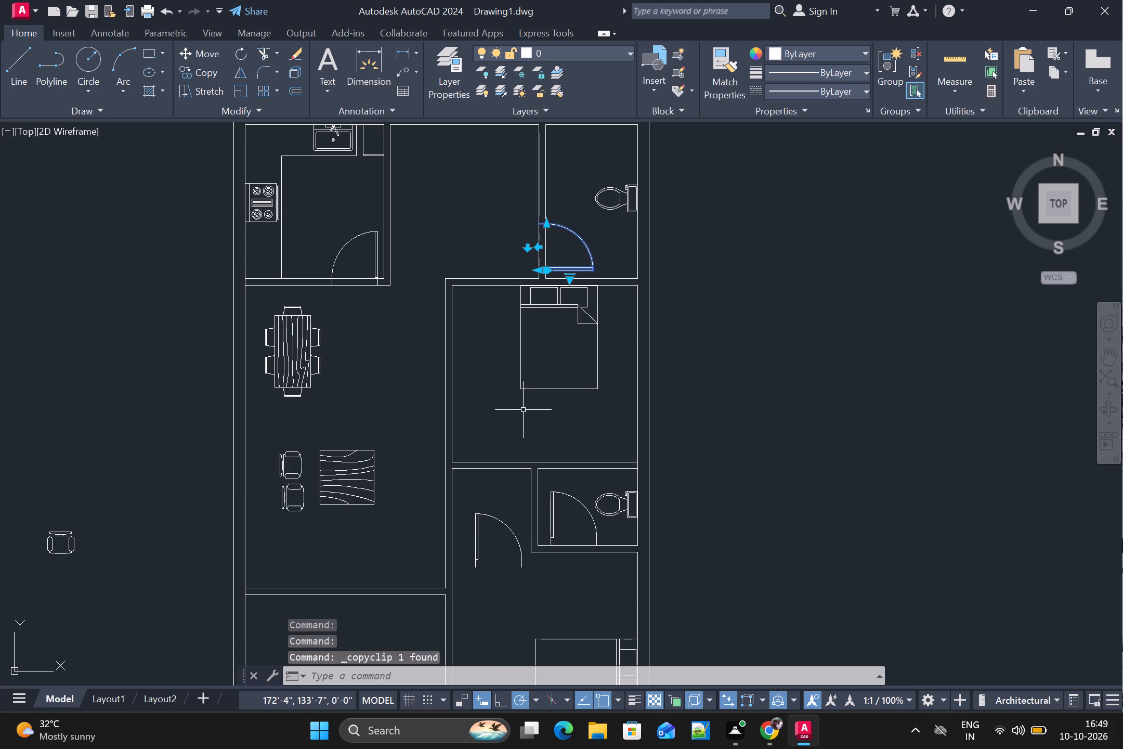
pyautogui.hotkey('ctrl', 'v')
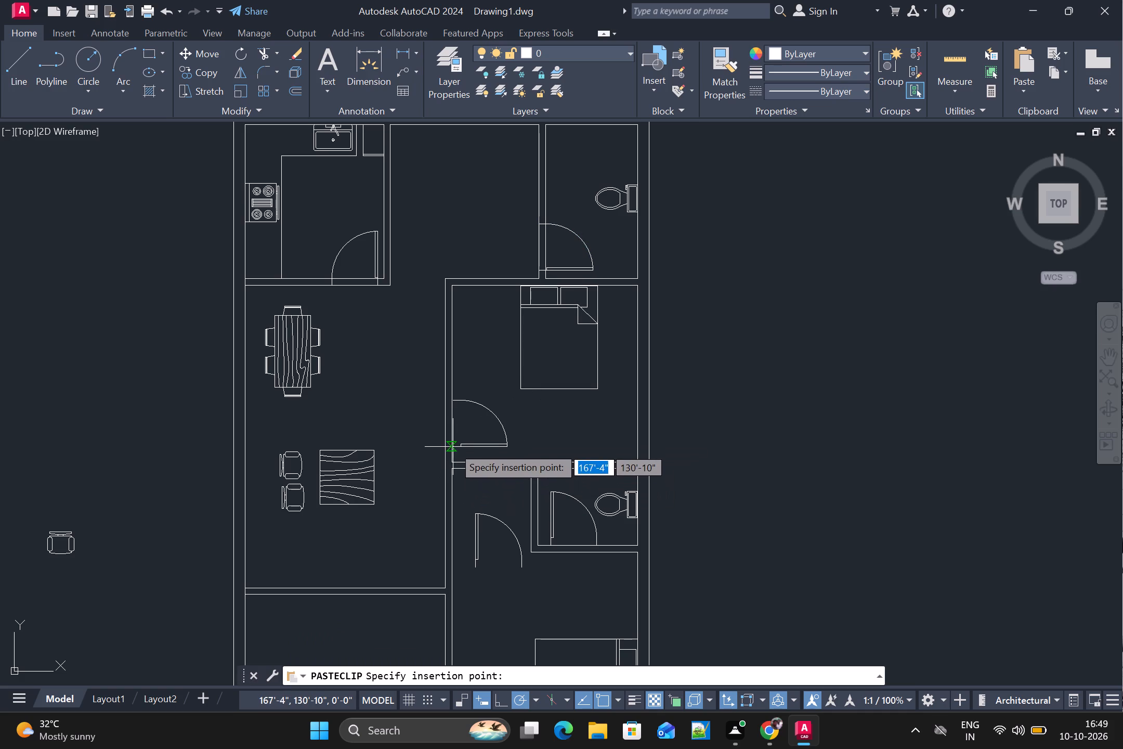
pyautogui.click(446, 449)
# Replace the lower bedroom's loose door with a copy of the upper bedroom's door, set in the left partition just above the living room's bottom wall.
pyautogui.moveTo(549, 447); pyautogui.dragTo(551, 443, button='middle')
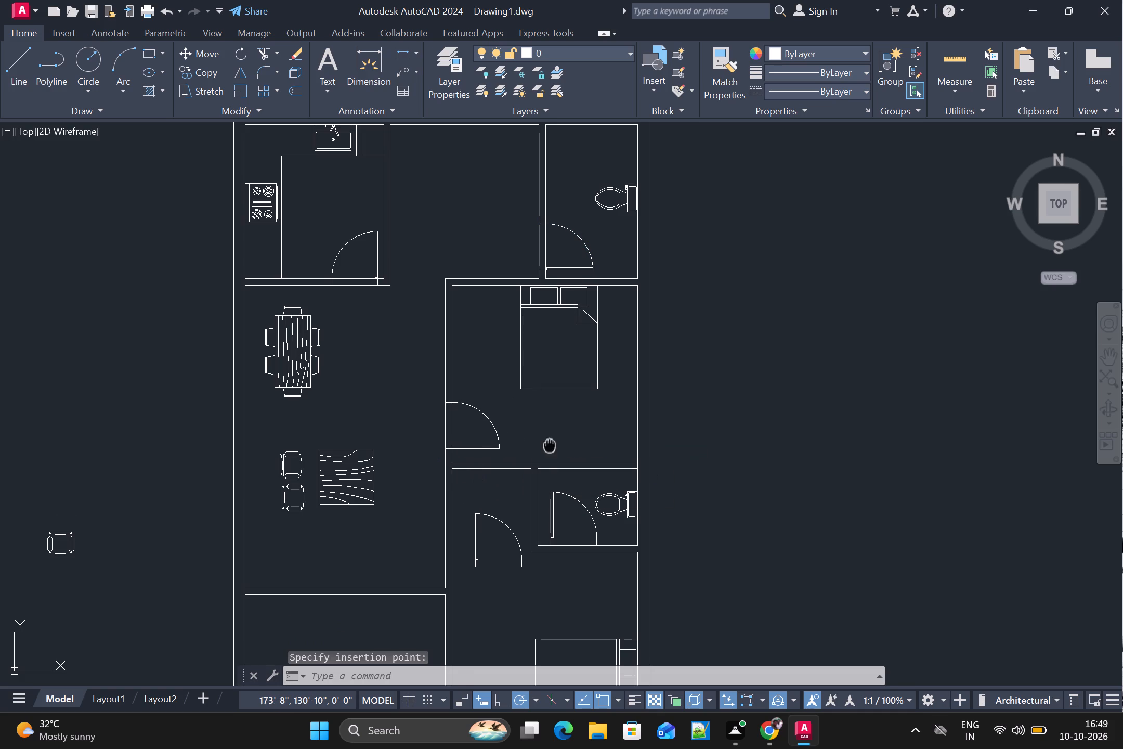
pyautogui.moveTo(551, 443); pyautogui.dragTo(562, 395, button='middle')
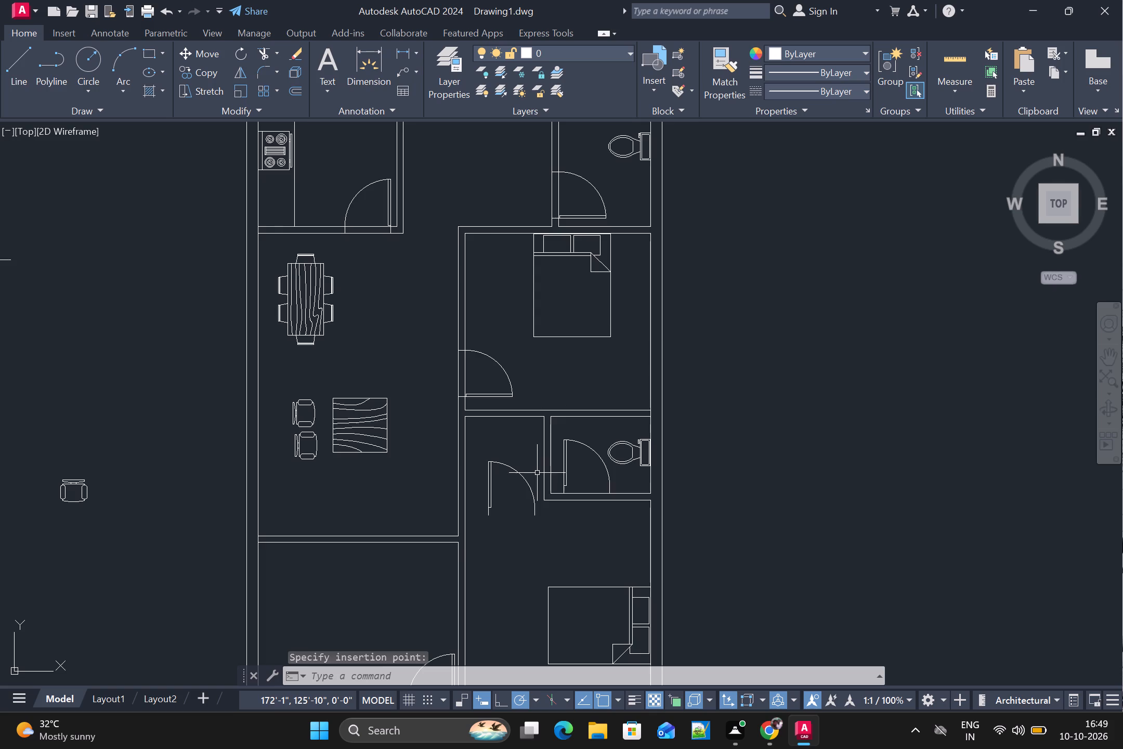
pyautogui.moveTo(537, 473); pyautogui.dragTo(555, 416, button='middle')
pyautogui.click(530, 411)
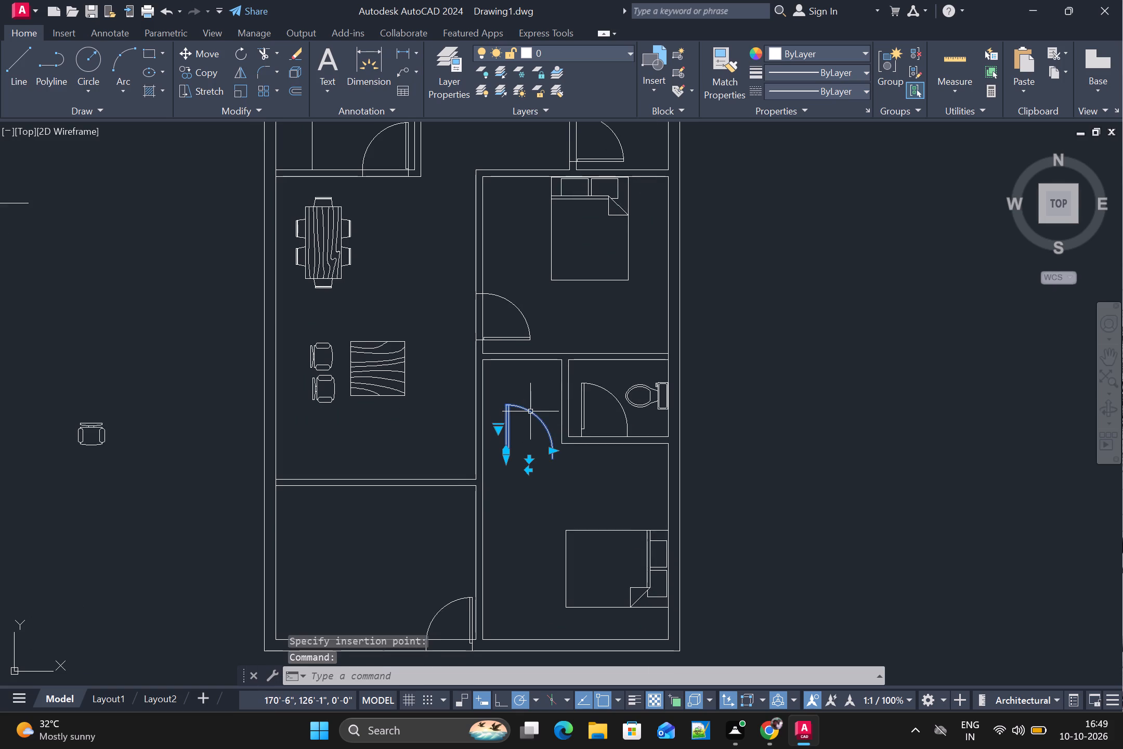
pyautogui.press('Delete')
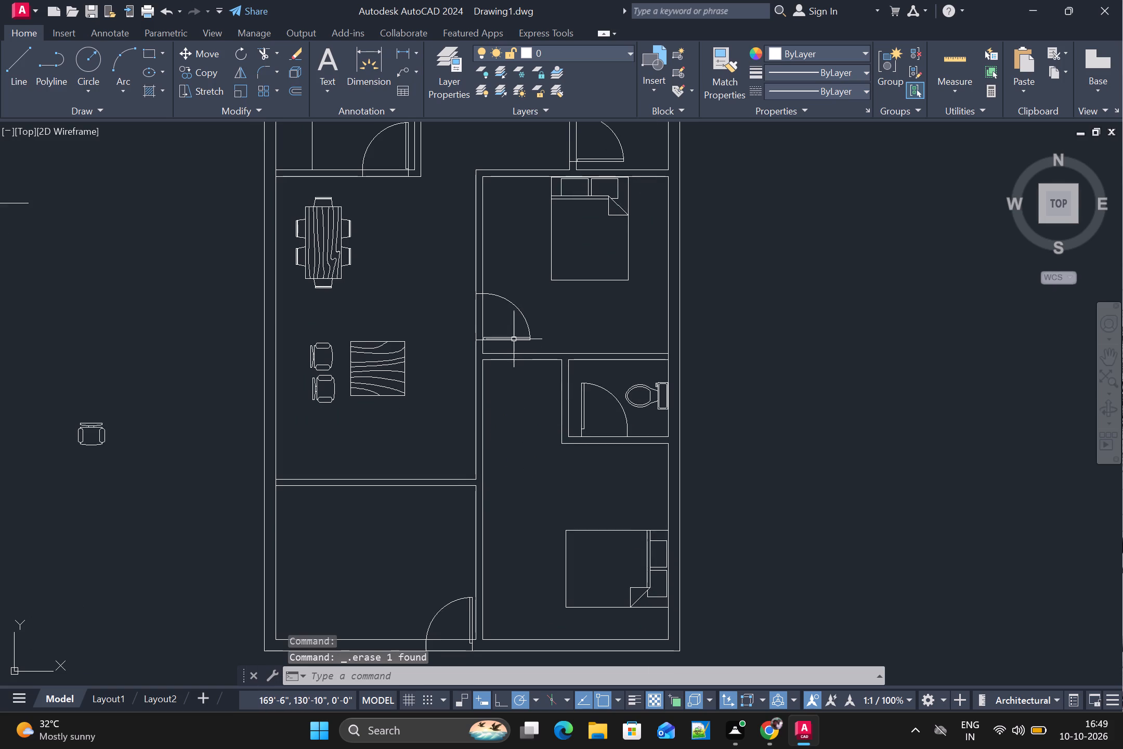
pyautogui.click(513, 340)
pyautogui.hotkey('ctrl', 'c')
pyautogui.hotkey('ctrl', 'v')
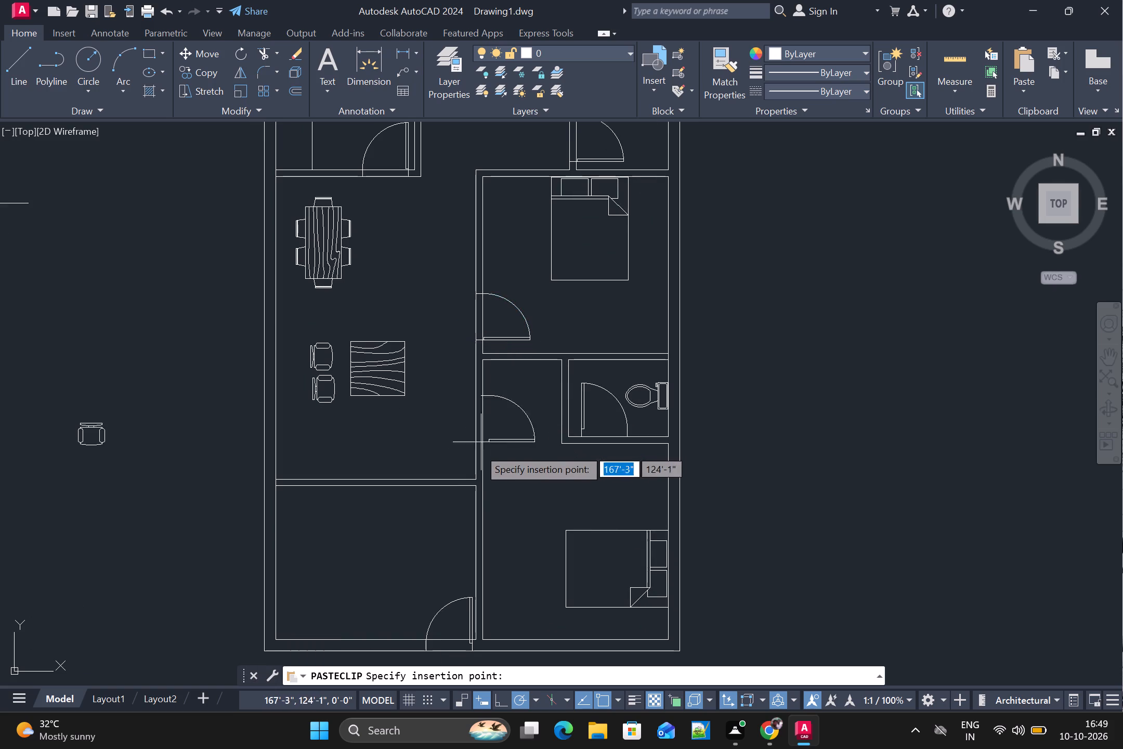
pyautogui.scroll(2, 478, 449)
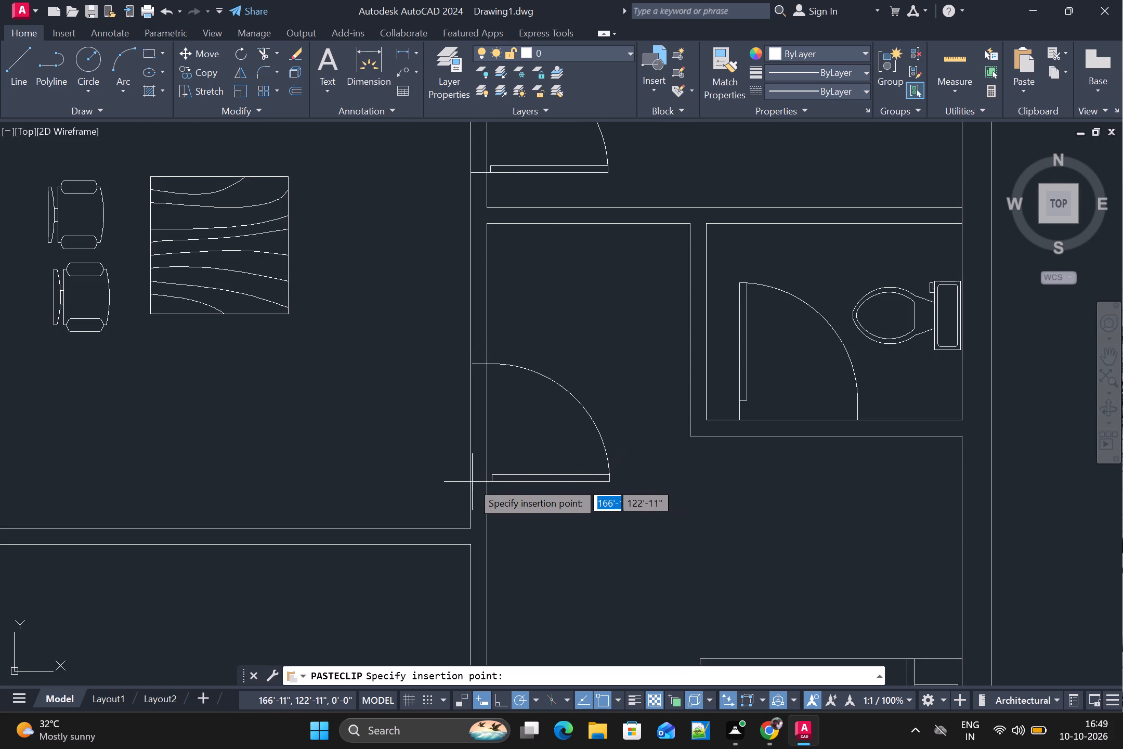
pyautogui.click(469, 492)
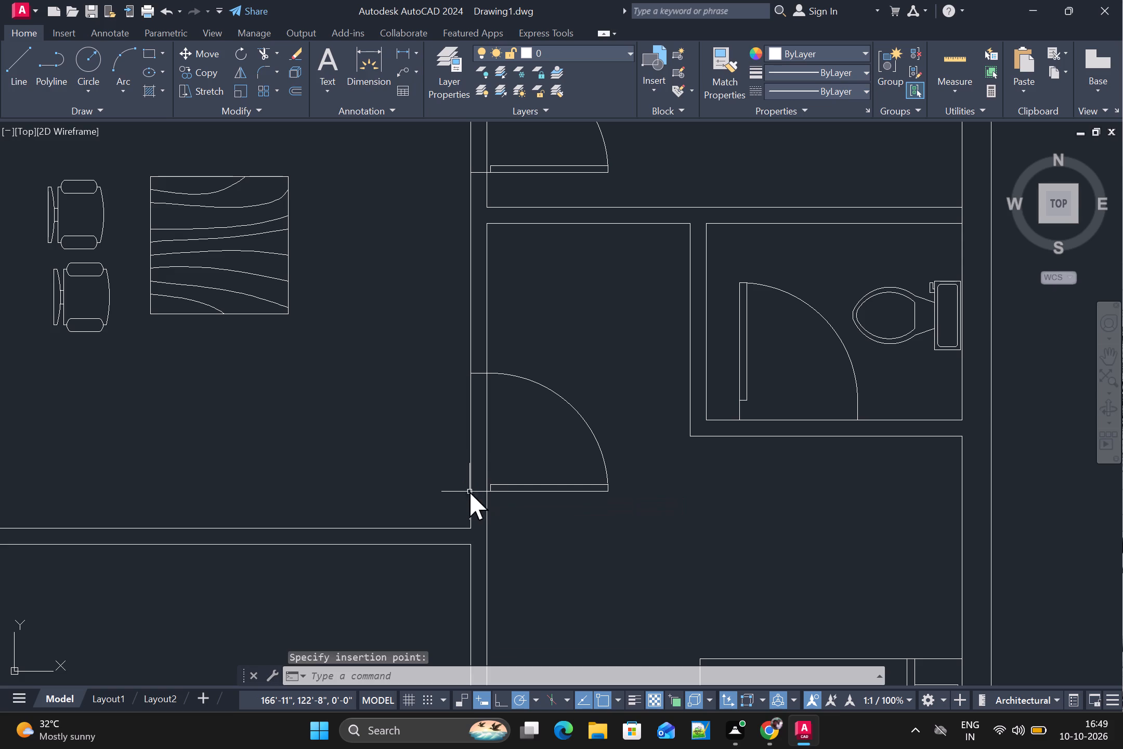
# Replace the lower bathroom's door with a copy of the lower bedroom's door, set in the bathroom's left partition near its lower corner.
pyautogui.scroll(-1, 593, 513)
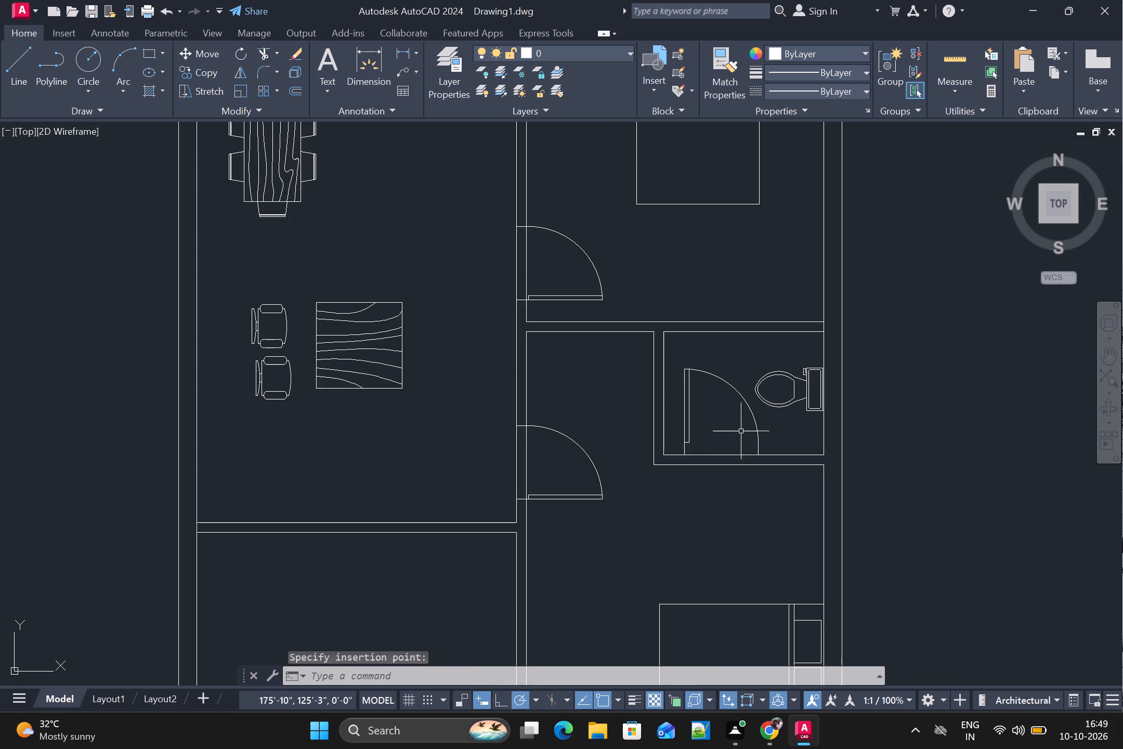
pyautogui.moveTo(747, 431); pyautogui.dragTo(721, 459, button='middle')
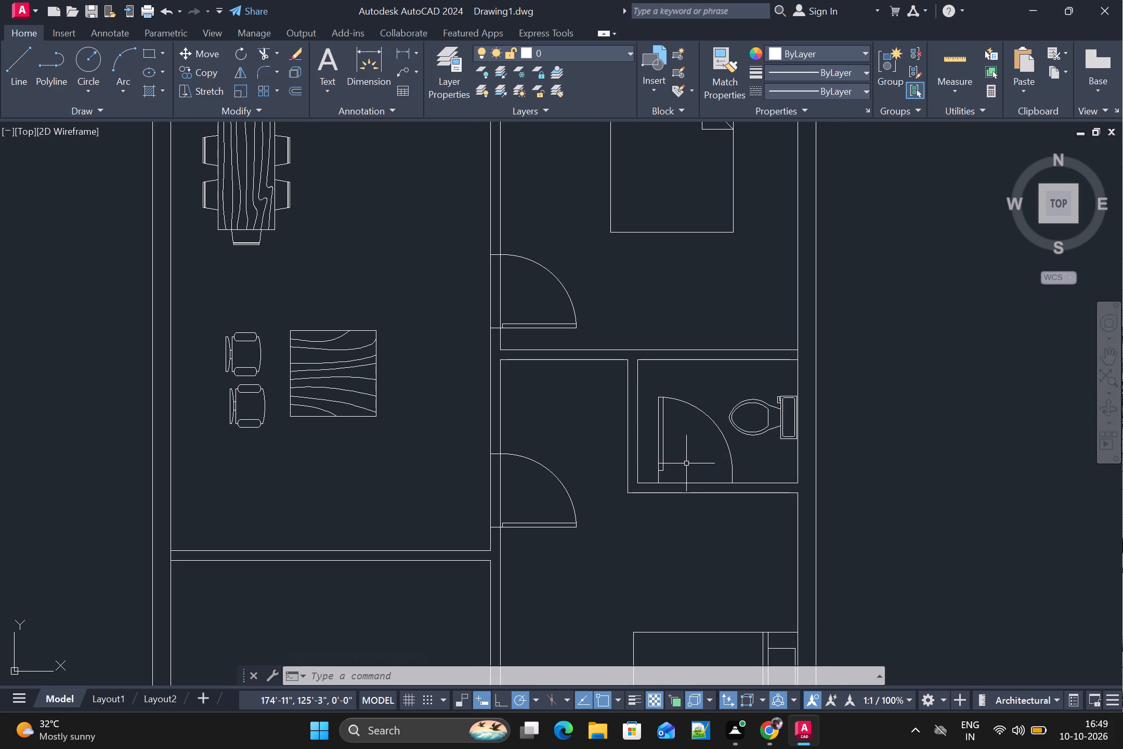
pyautogui.click(664, 462)
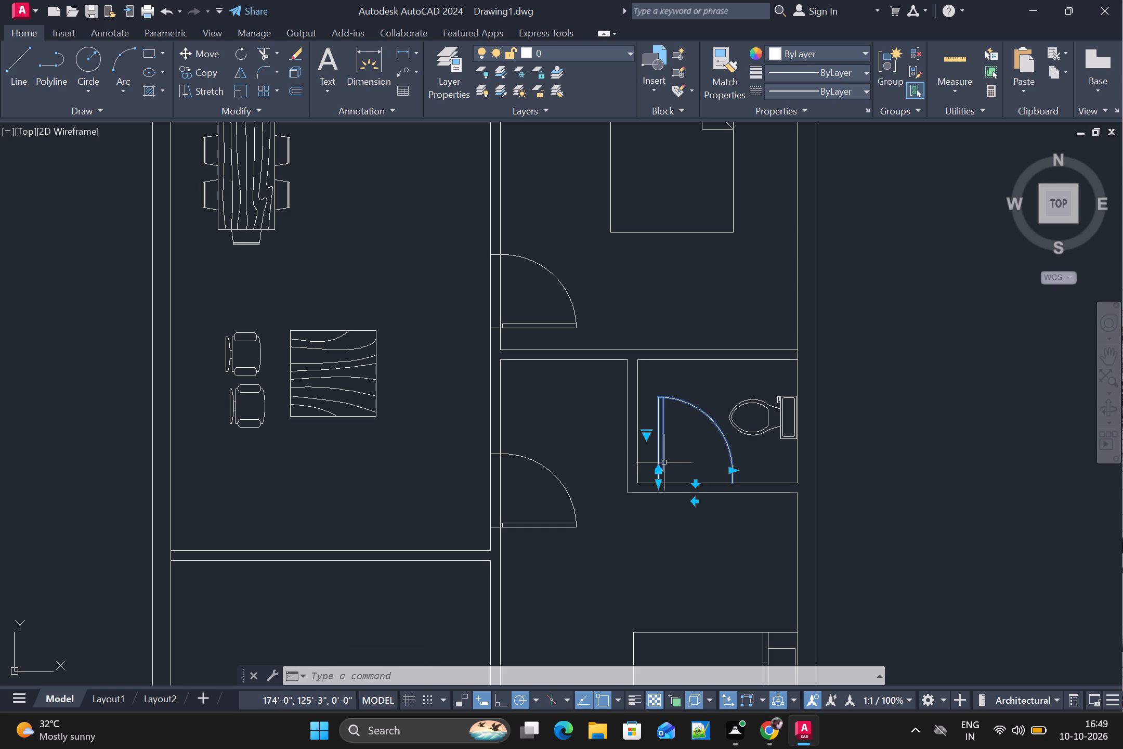
pyautogui.press('Delete')
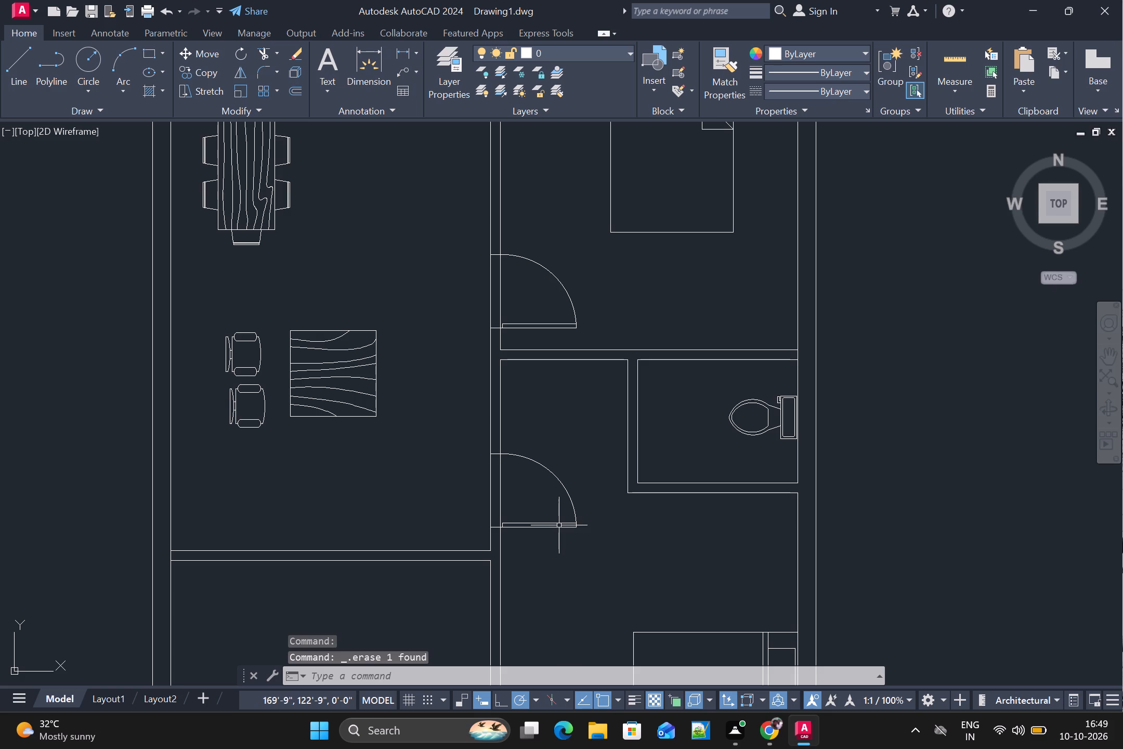
pyautogui.click(559, 525)
pyautogui.hotkey('ctrl', 'c')
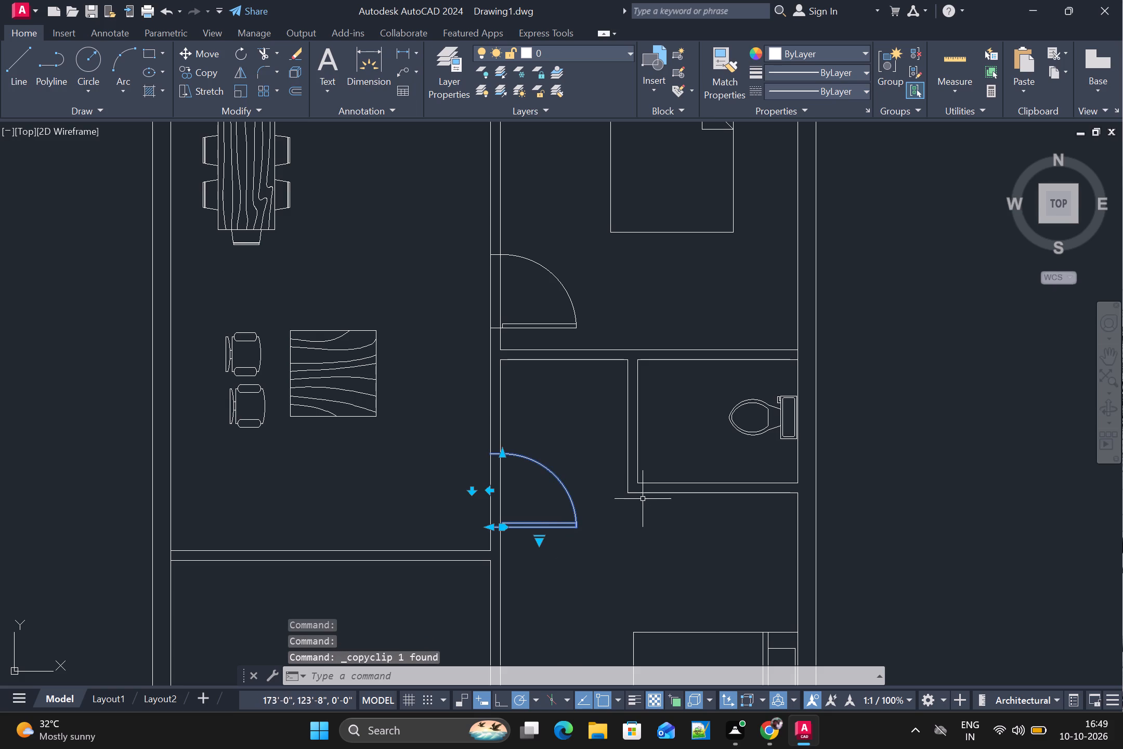
pyautogui.hotkey('ctrl', 'v')
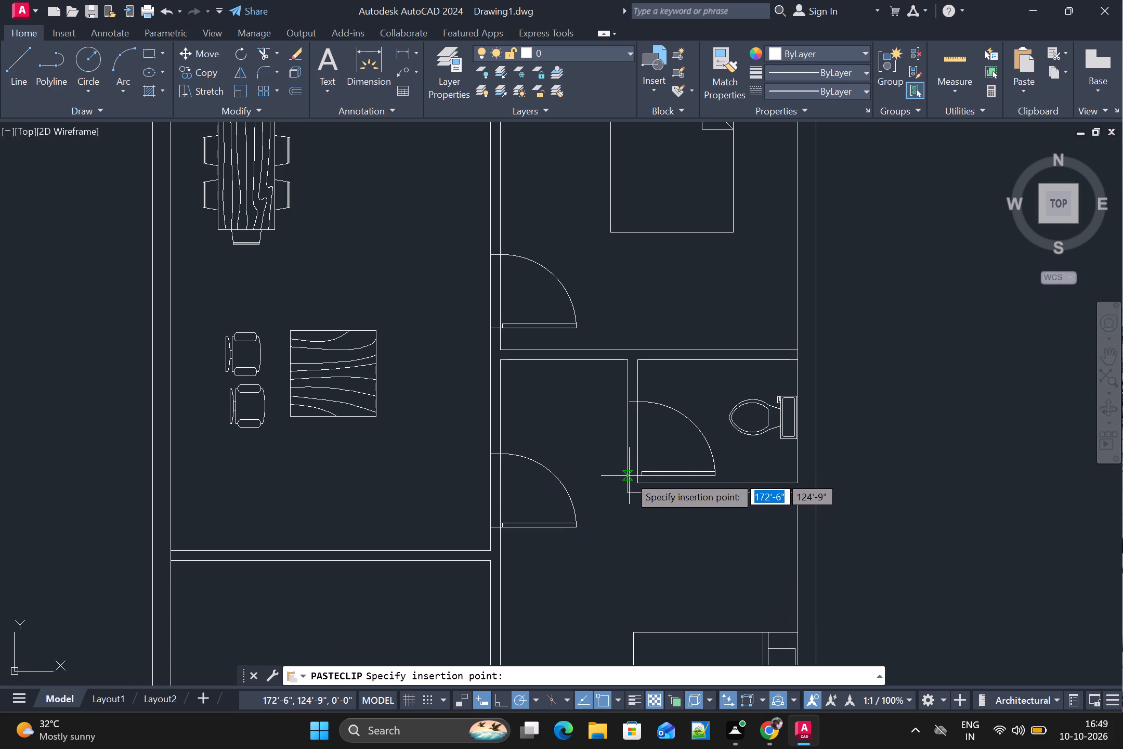
pyautogui.click(628, 476)
# Scale the lower bathroom's door from its jamb end on the partition's outer line down to about three quarters size.
pyautogui.scroll(-1, 664, 523)
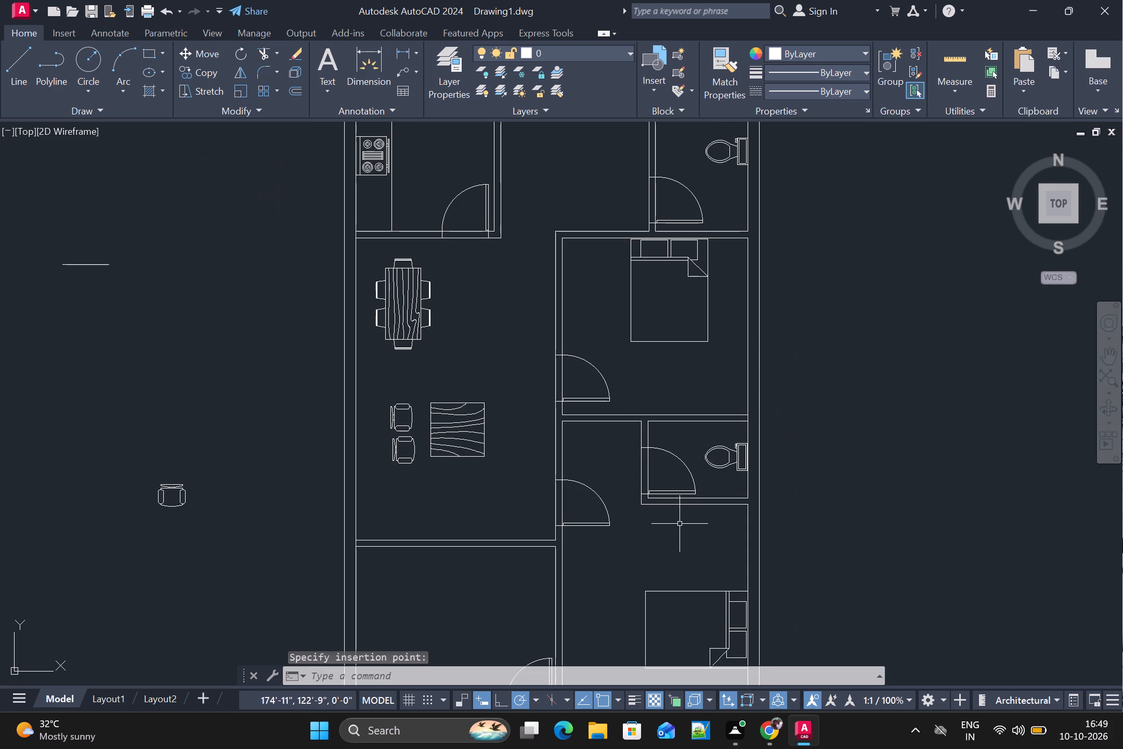
pyautogui.write('SC')
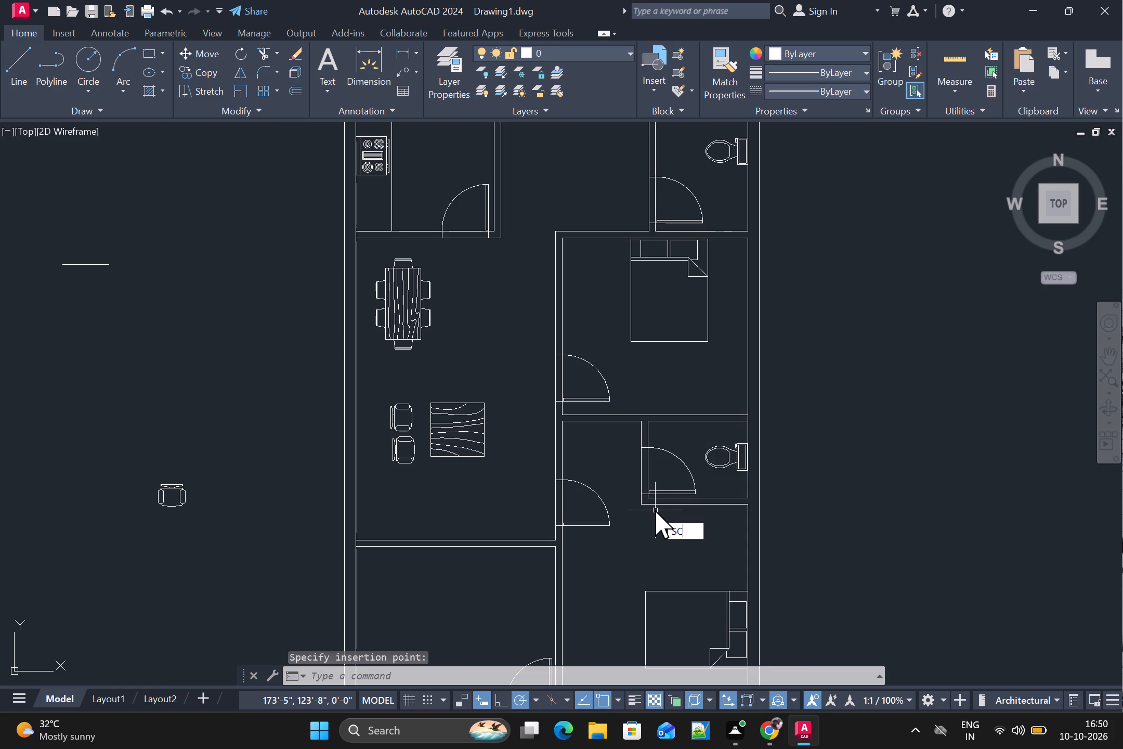
pyautogui.press('Return')
pyautogui.click(658, 490)
pyautogui.press('Return')
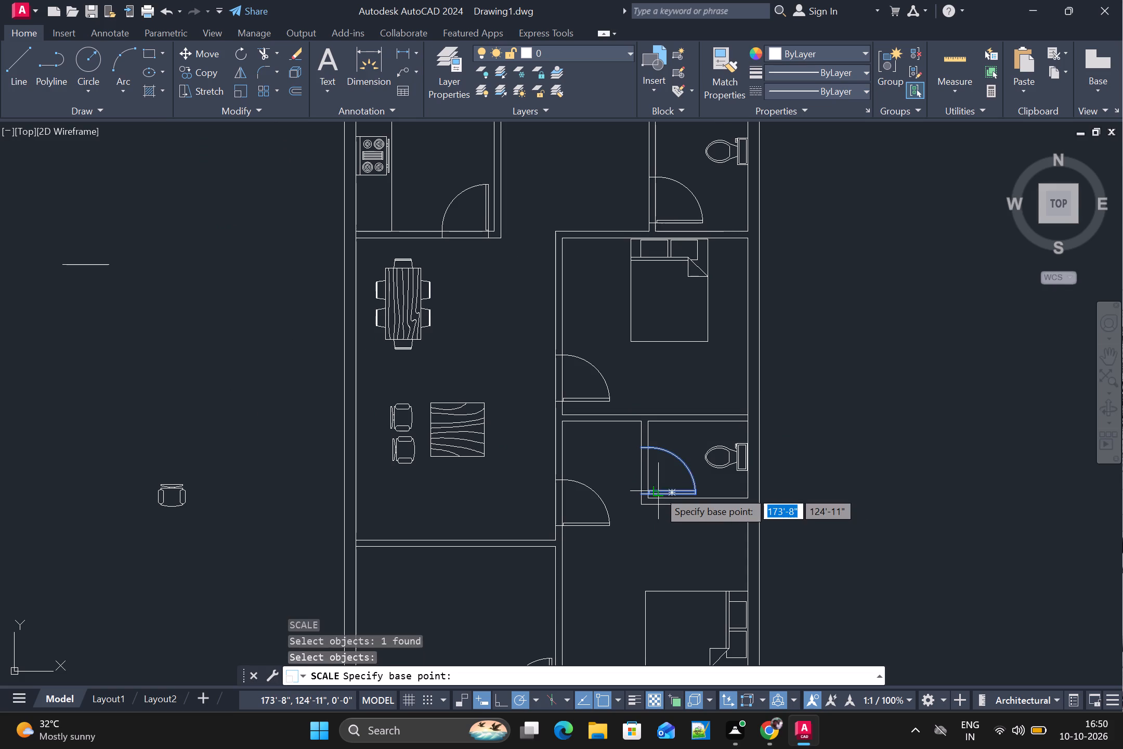
pyautogui.scroll(2, 658, 490)
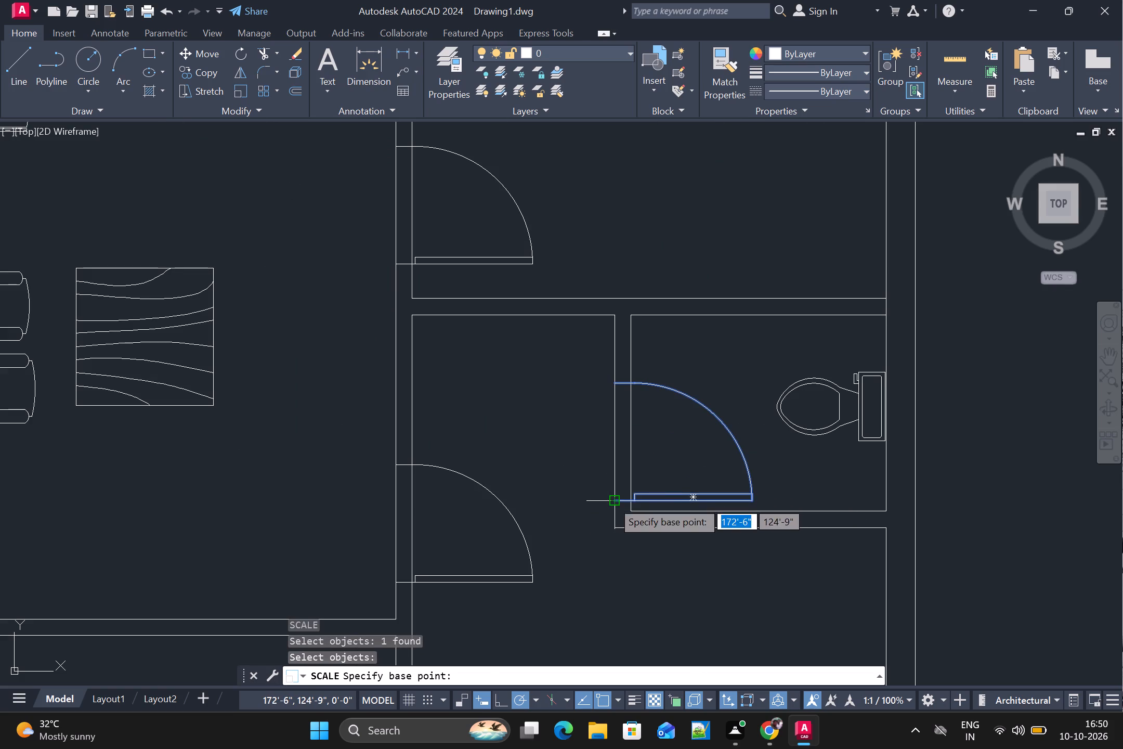
pyautogui.click(612, 501)
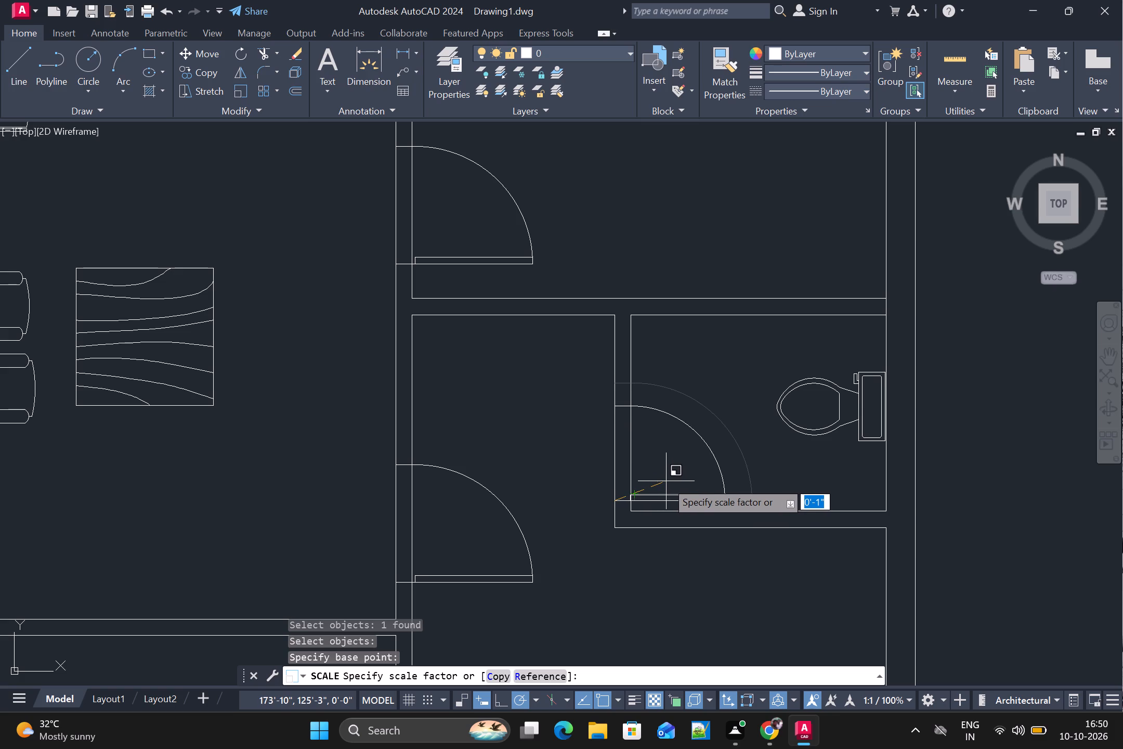
pyautogui.click(663, 481)
pyautogui.scroll(-1, 672, 505)
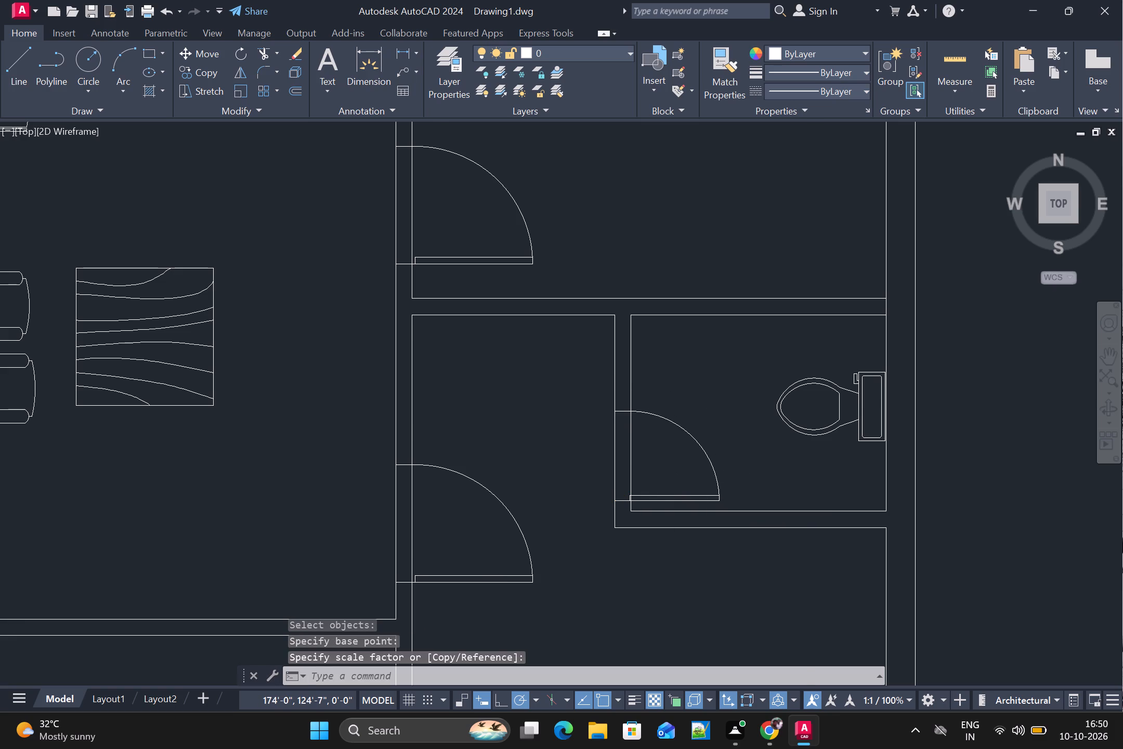
# Scale the upper bathroom's door from its jamb end on the partition's outer line down to about three quarters size.
pyautogui.scroll(-1, 670, 508)
pyautogui.moveTo(659, 474); pyautogui.dragTo(652, 579, button='middle')
pyautogui.scroll(1, 676, 300)
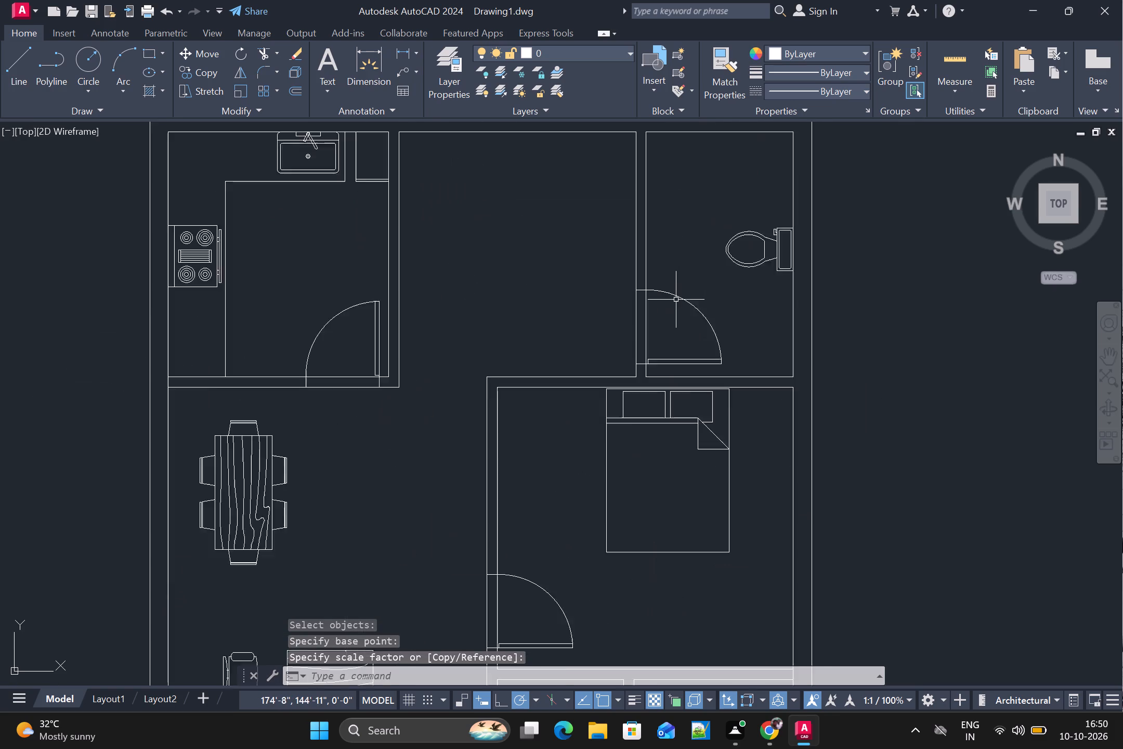
pyautogui.scroll(1, 676, 300)
pyautogui.write('SC')
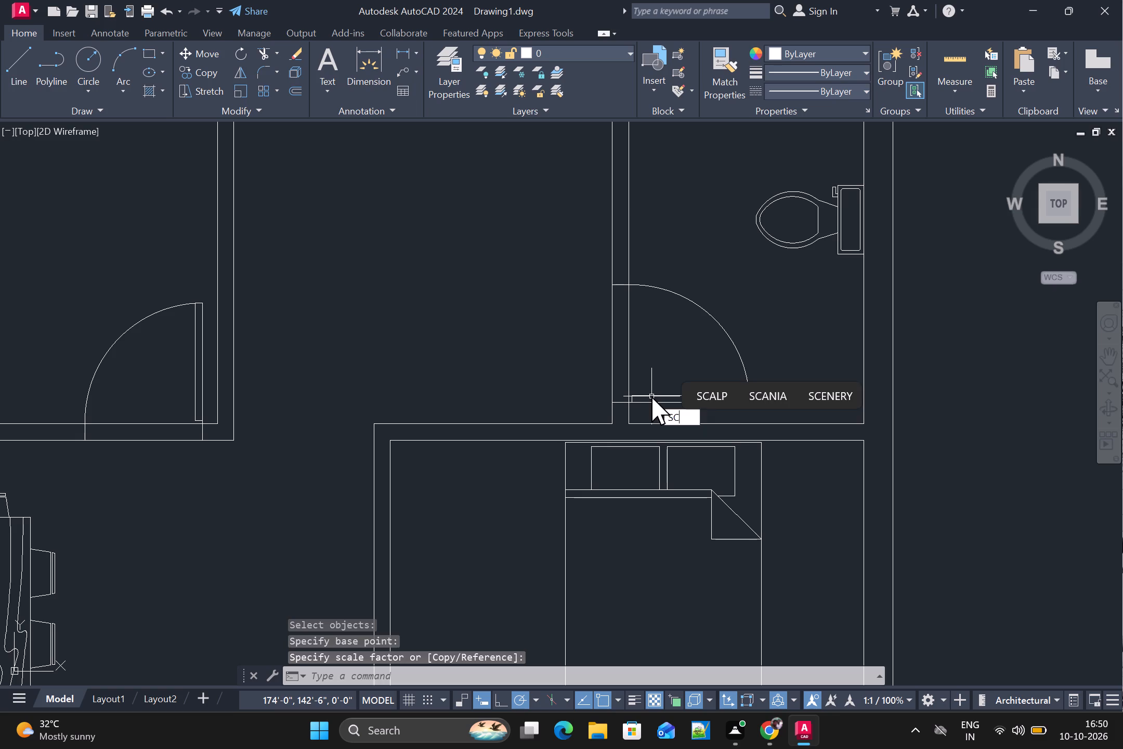
pyautogui.press('Return')
pyautogui.click(647, 396)
pyautogui.press('space')
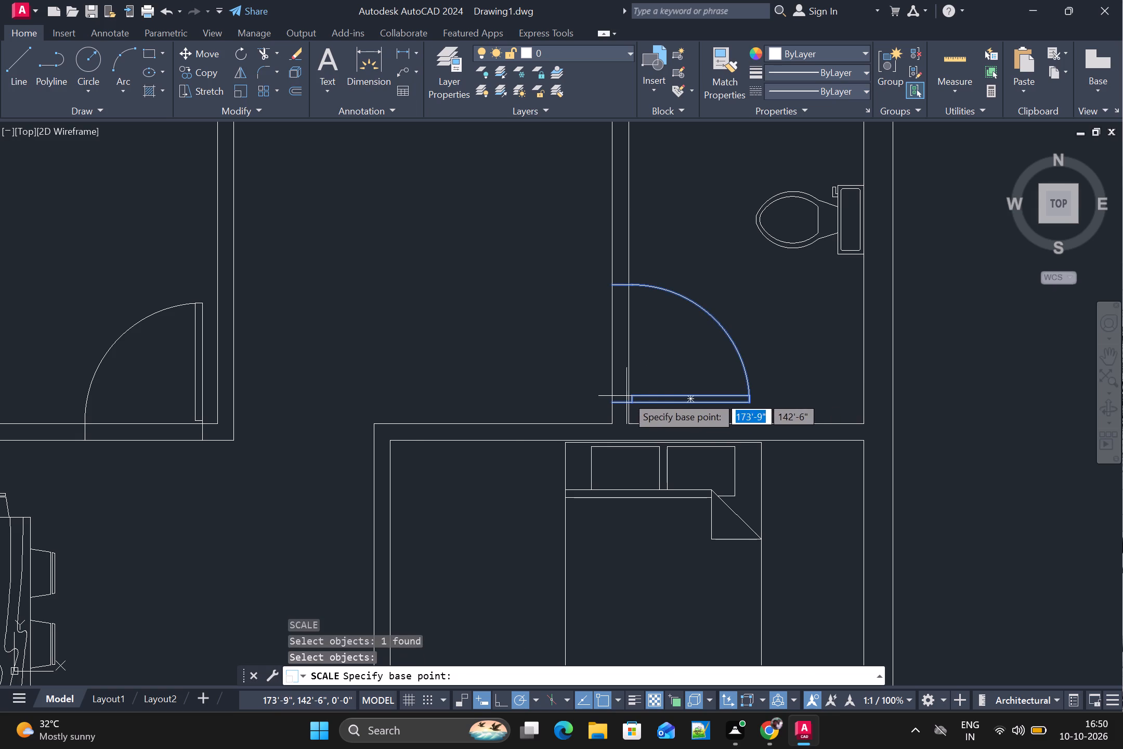
pyautogui.scroll(2, 614, 403)
pyautogui.click(613, 403)
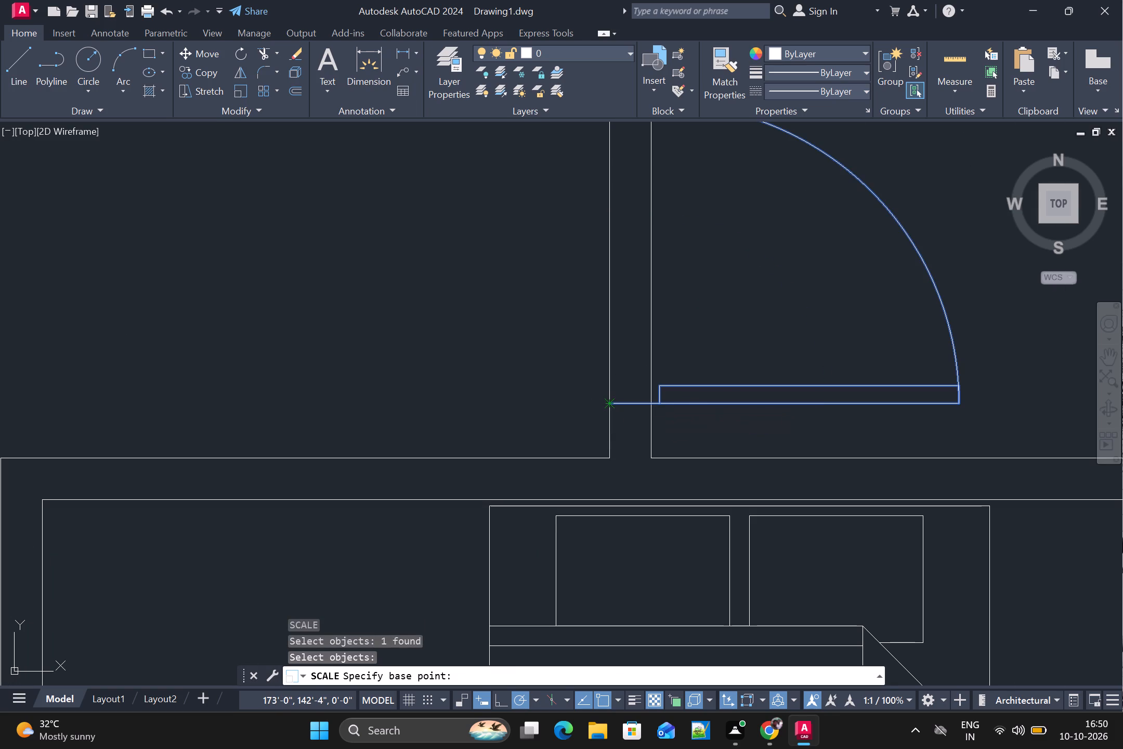
pyautogui.scroll(-1, 704, 397)
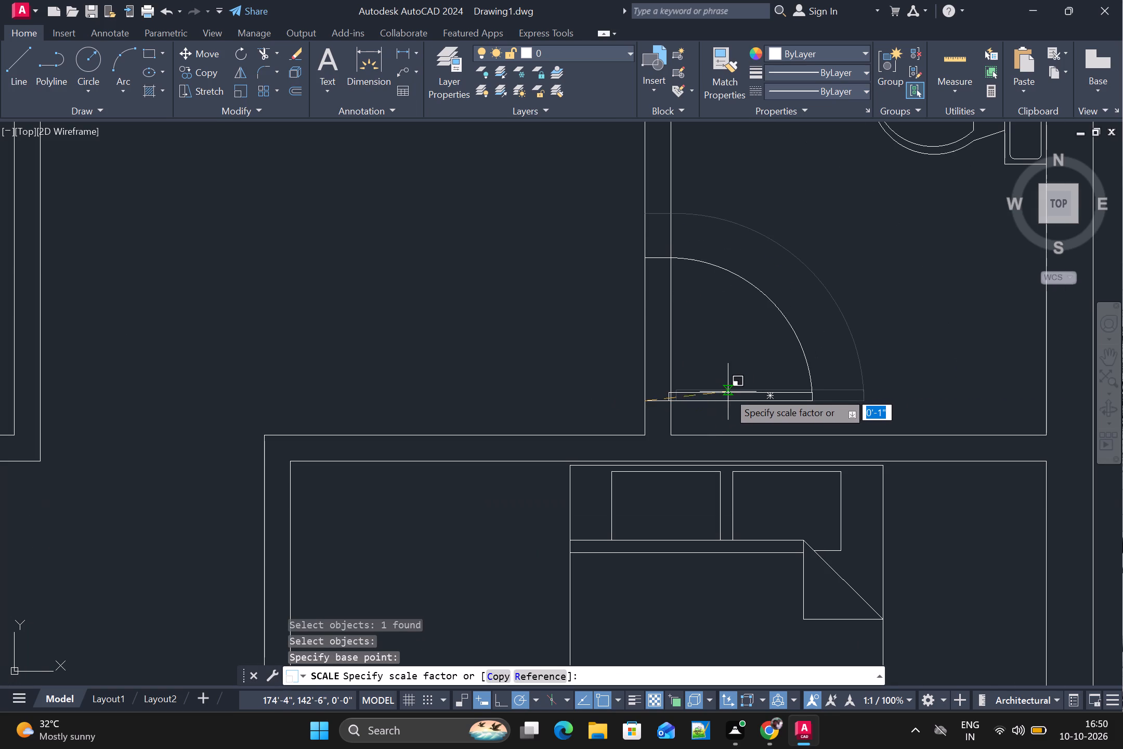
pyautogui.click(728, 392)
pyautogui.scroll(-3, 710, 453)
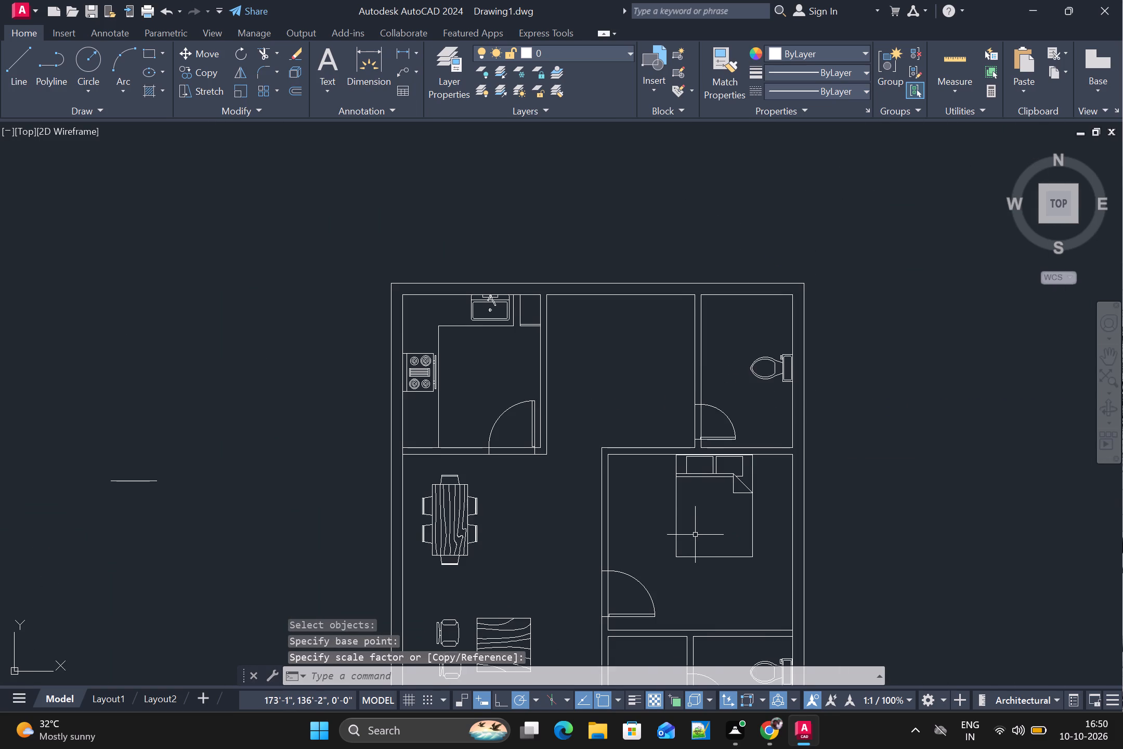
# Trim the wall lines across the door openings of the bottom outer wall, the lower bedroom and the lower bathroom.
pyautogui.moveTo(697, 535); pyautogui.dragTo(686, 342, button='middle')
pyautogui.moveTo(710, 532); pyautogui.dragTo(687, 395, button='middle')
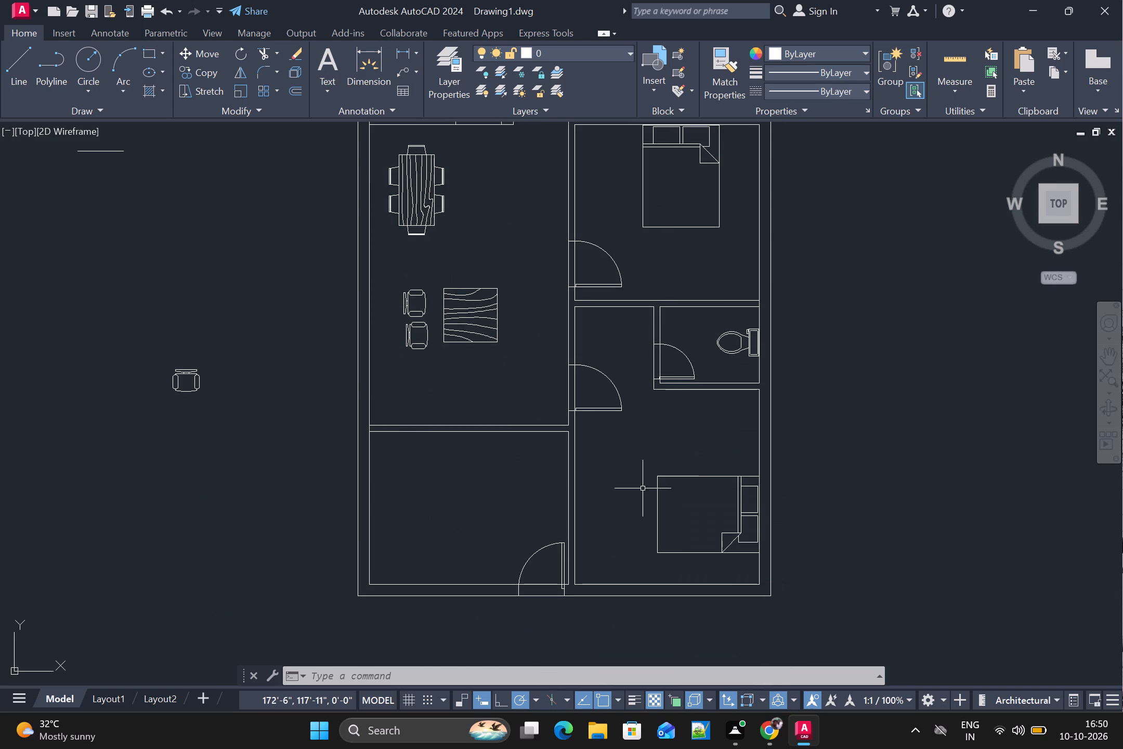
pyautogui.press('Escape')
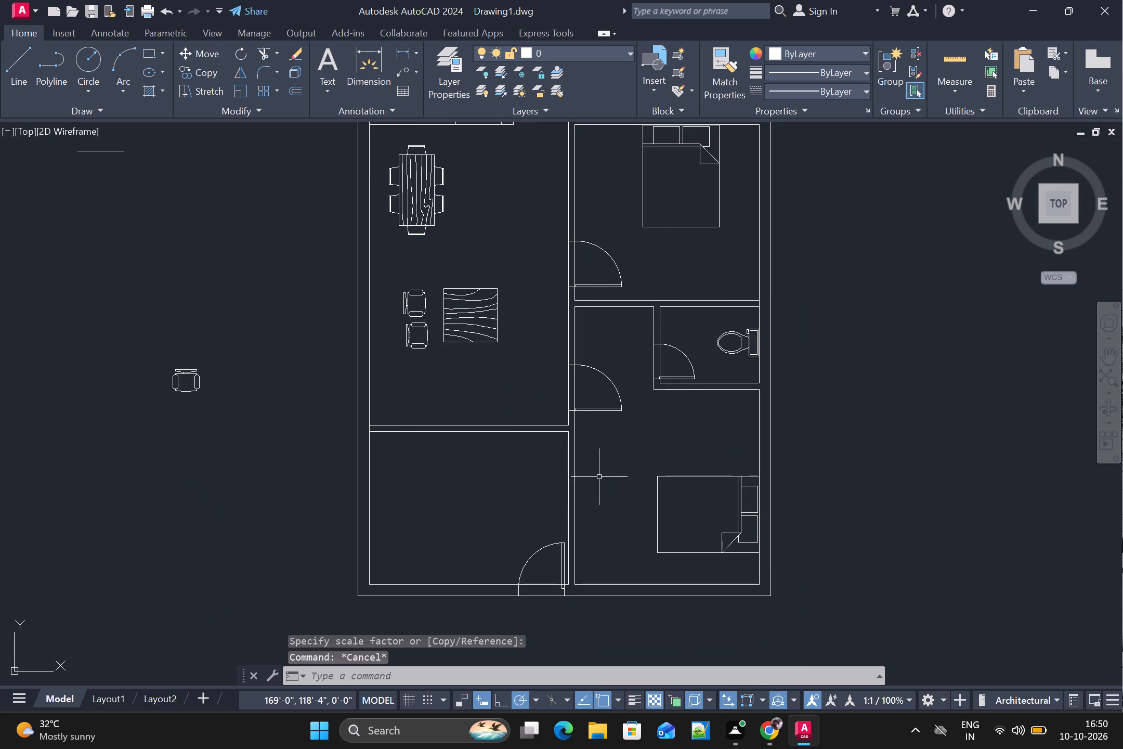
pyautogui.write('TR')
pyautogui.press('Return')
pyautogui.scroll(1, 566, 528)
pyautogui.moveTo(597, 560); pyautogui.dragTo(611, 534, button='middle')
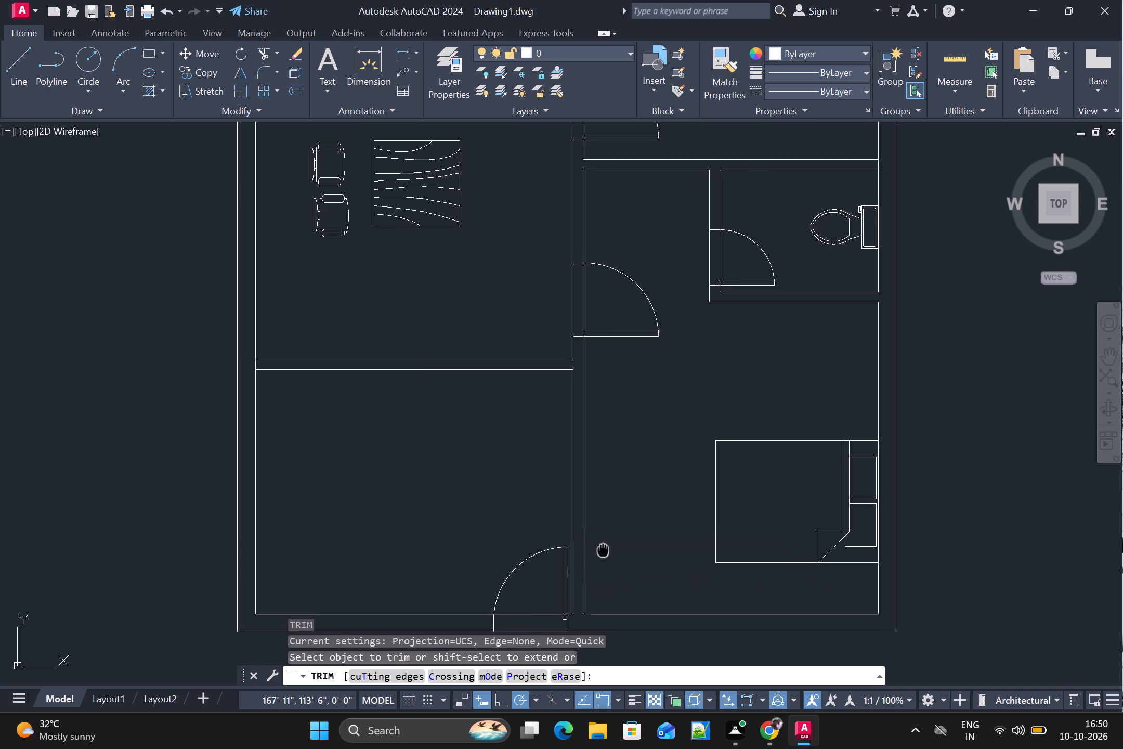
pyautogui.moveTo(611, 534); pyautogui.dragTo(647, 340, button='middle')
pyautogui.moveTo(583, 387); pyautogui.dragTo(580, 439)
pyautogui.scroll(-2, 580, 439)
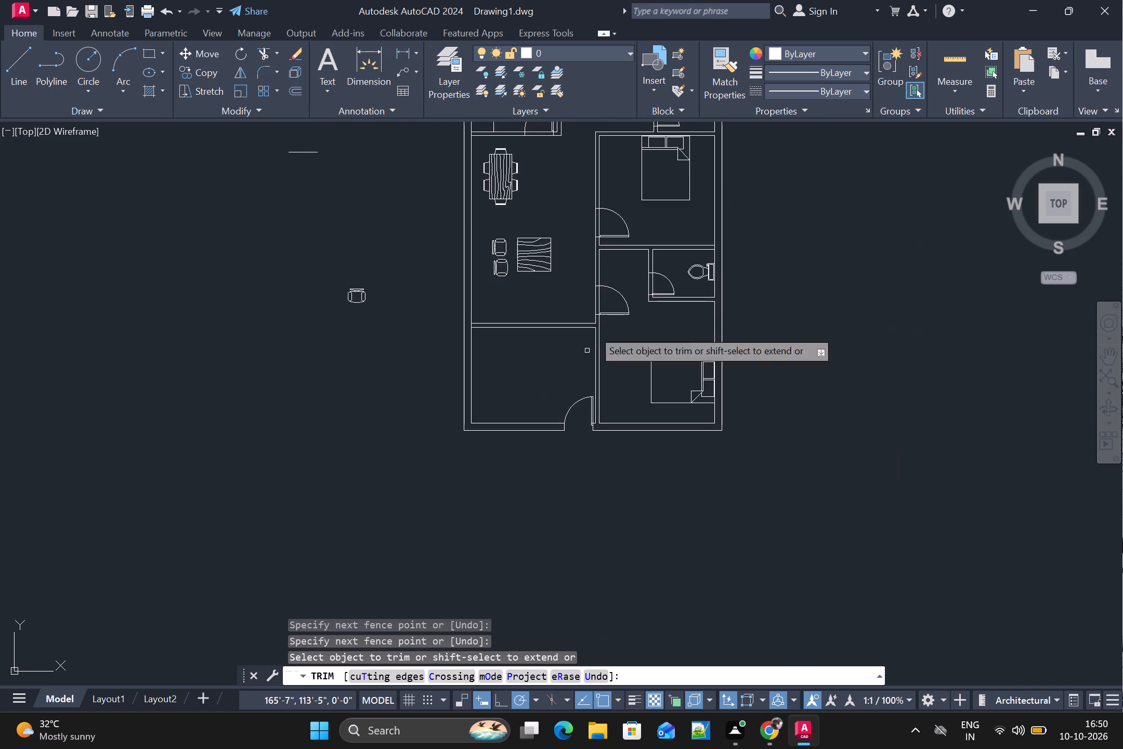
pyautogui.scroll(3, 593, 241)
pyautogui.moveTo(651, 475); pyautogui.dragTo(589, 477)
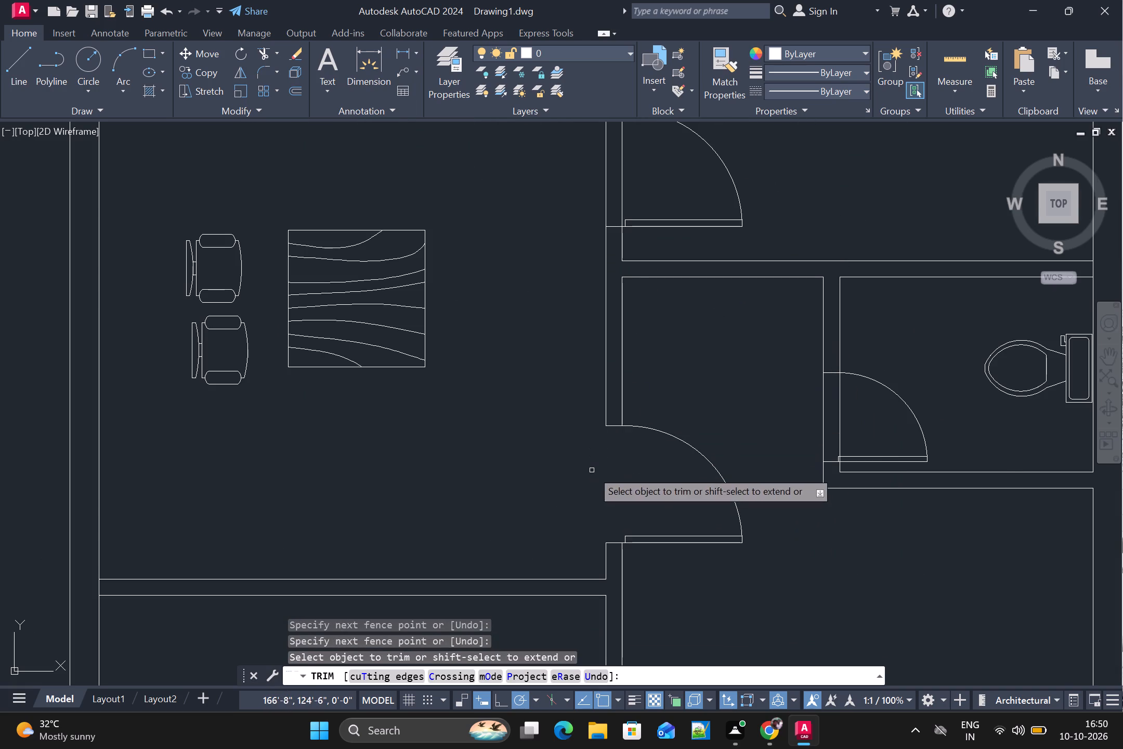
pyautogui.moveTo(872, 410); pyautogui.dragTo(784, 417)
# Trim the wall lines across the door openings of the upper bedroom, the upper bathroom and the kitchen.
pyautogui.scroll(-2, 783, 417)
pyautogui.scroll(2, 724, 266)
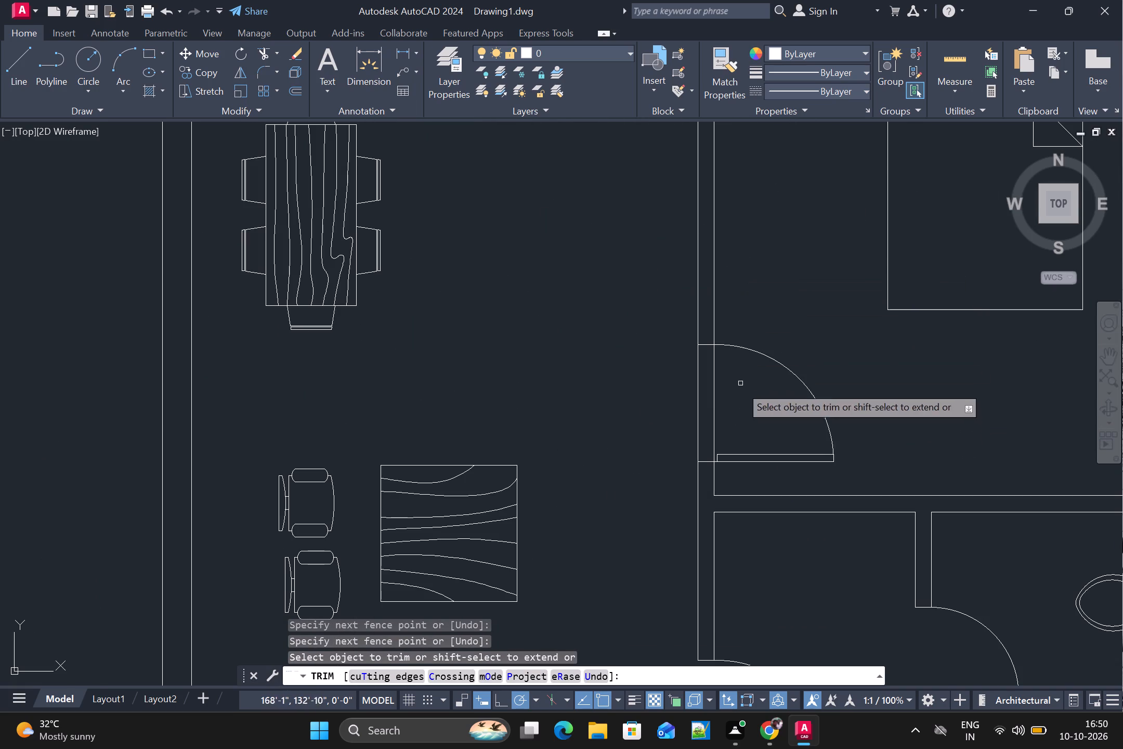
pyautogui.moveTo(723, 408); pyautogui.dragTo(644, 400)
pyautogui.scroll(-3, 654, 397)
pyautogui.scroll(3, 748, 266)
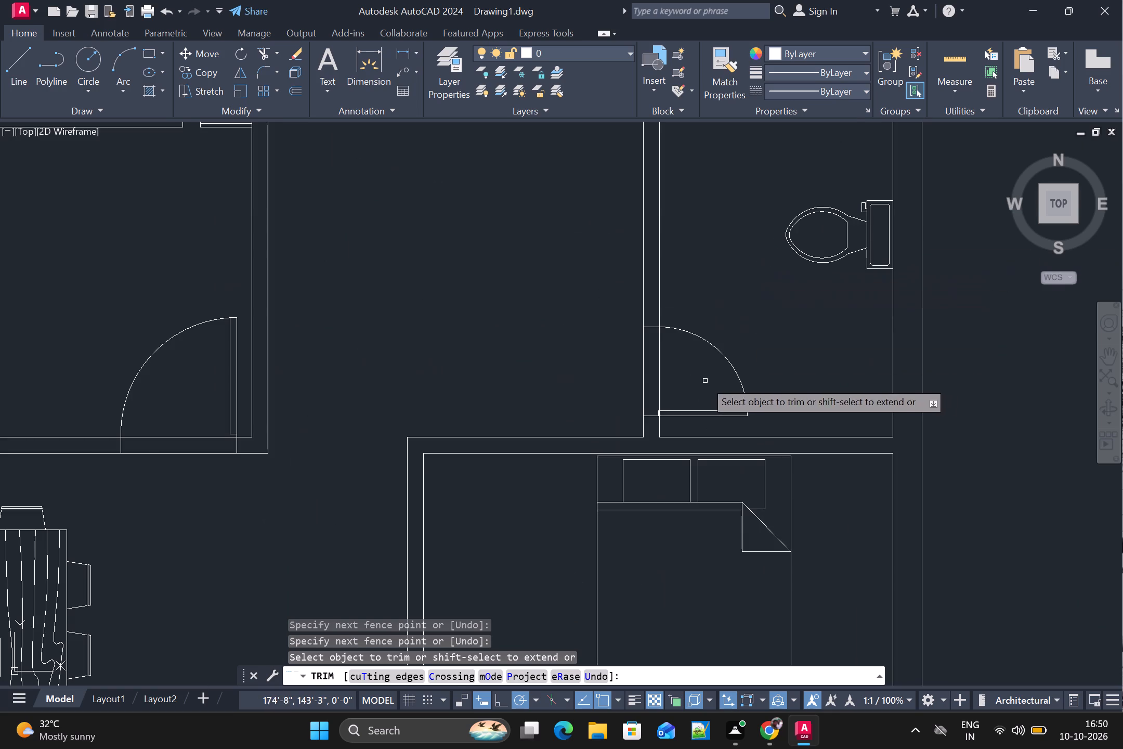
pyautogui.moveTo(701, 374); pyautogui.dragTo(356, 367)
pyautogui.scroll(-3, 400, 359)
pyautogui.scroll(2, 332, 372)
pyautogui.moveTo(369, 382); pyautogui.dragTo(359, 428)
pyautogui.scroll(-1, 363, 428)
pyautogui.moveTo(393, 478); pyautogui.dragTo(455, 253, button='middle')
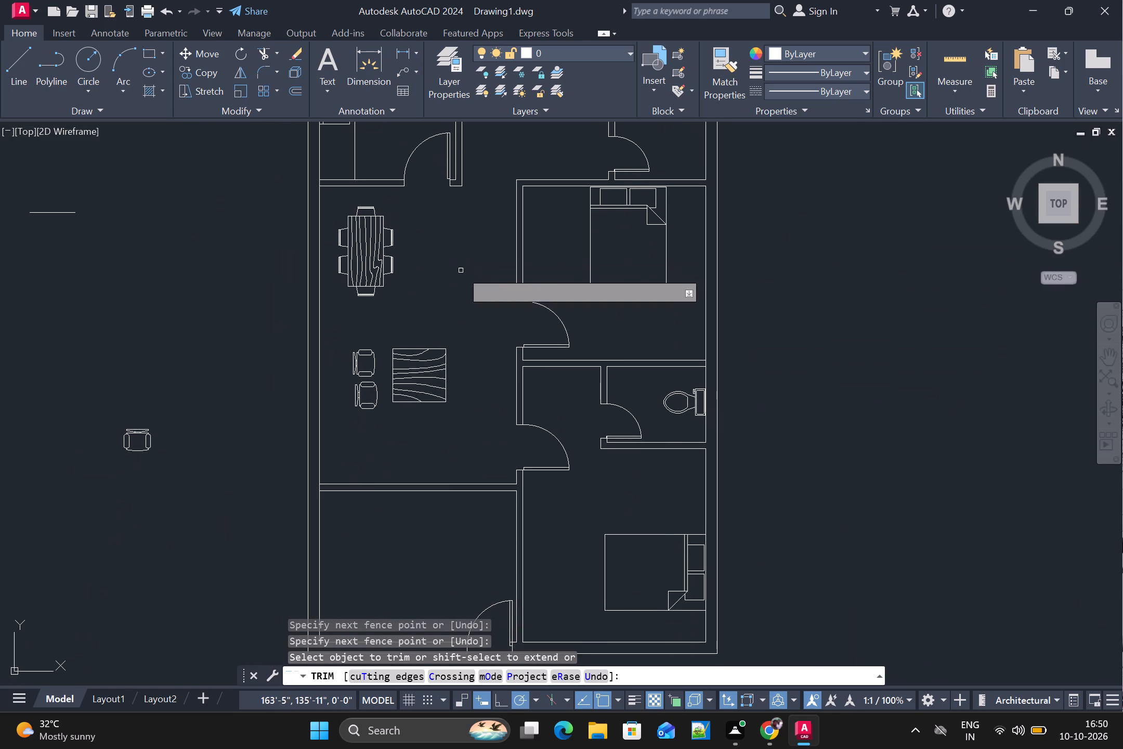
pyautogui.scroll(-1, 457, 271)
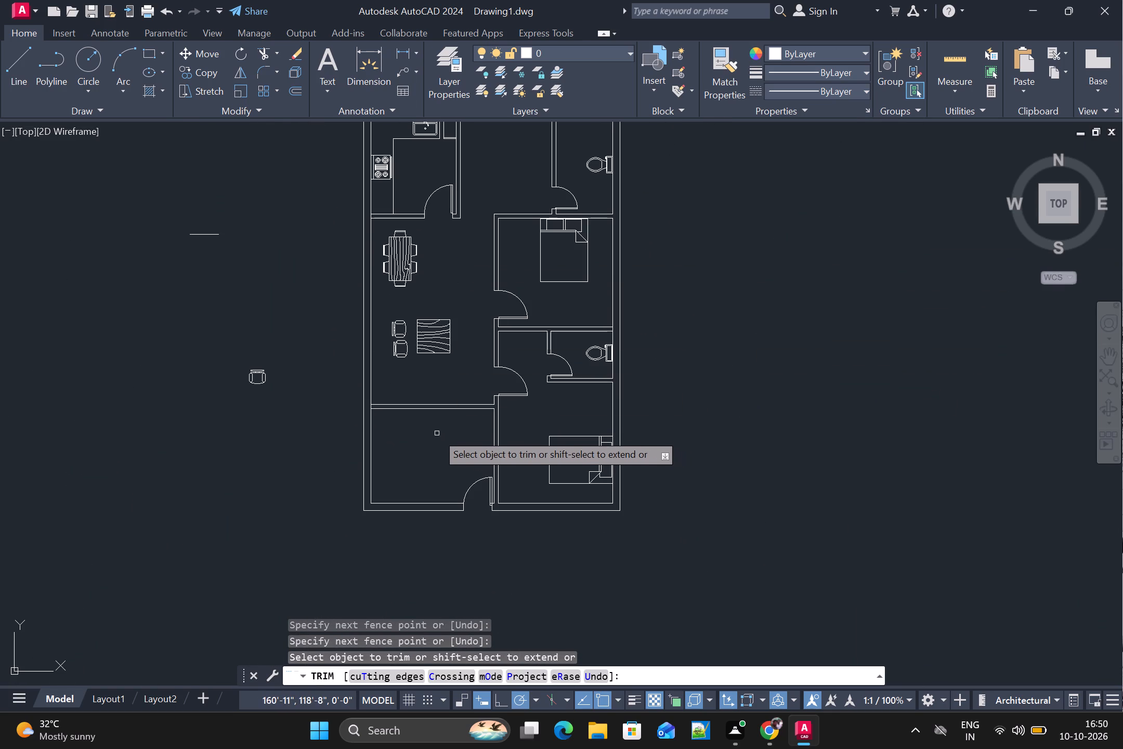
pyautogui.moveTo(441, 437); pyautogui.dragTo(432, 511, button='middle')
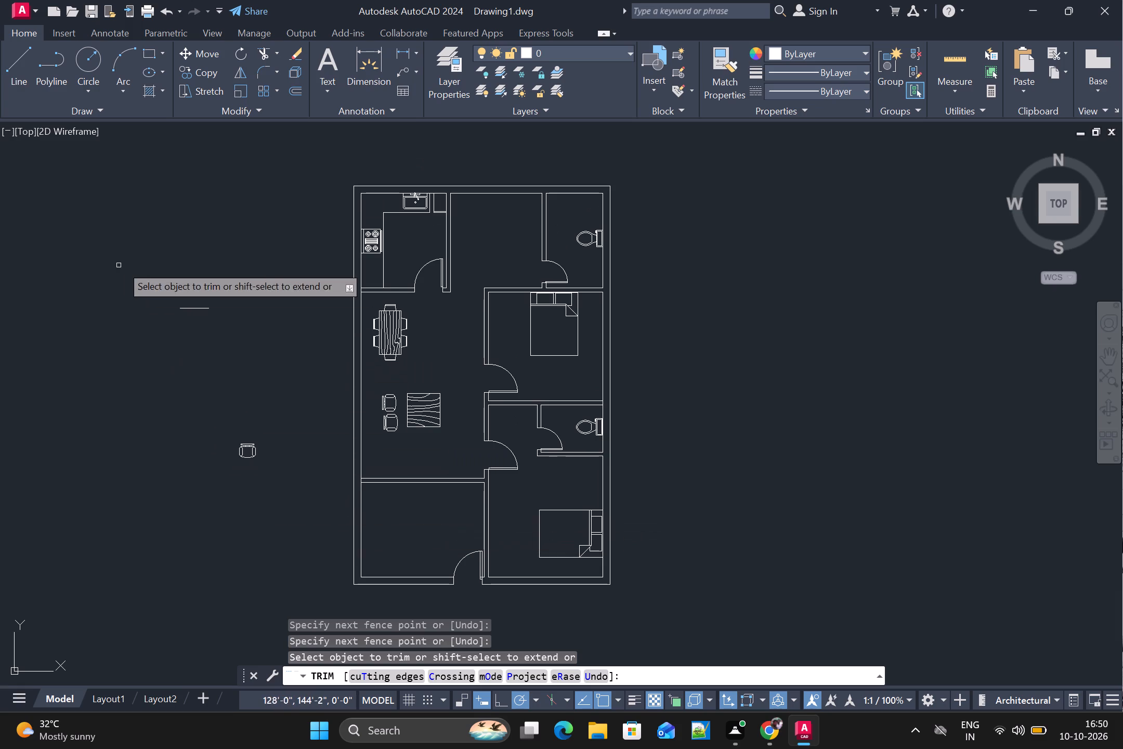
pyautogui.moveTo(150, 278); pyautogui.dragTo(127, 294)
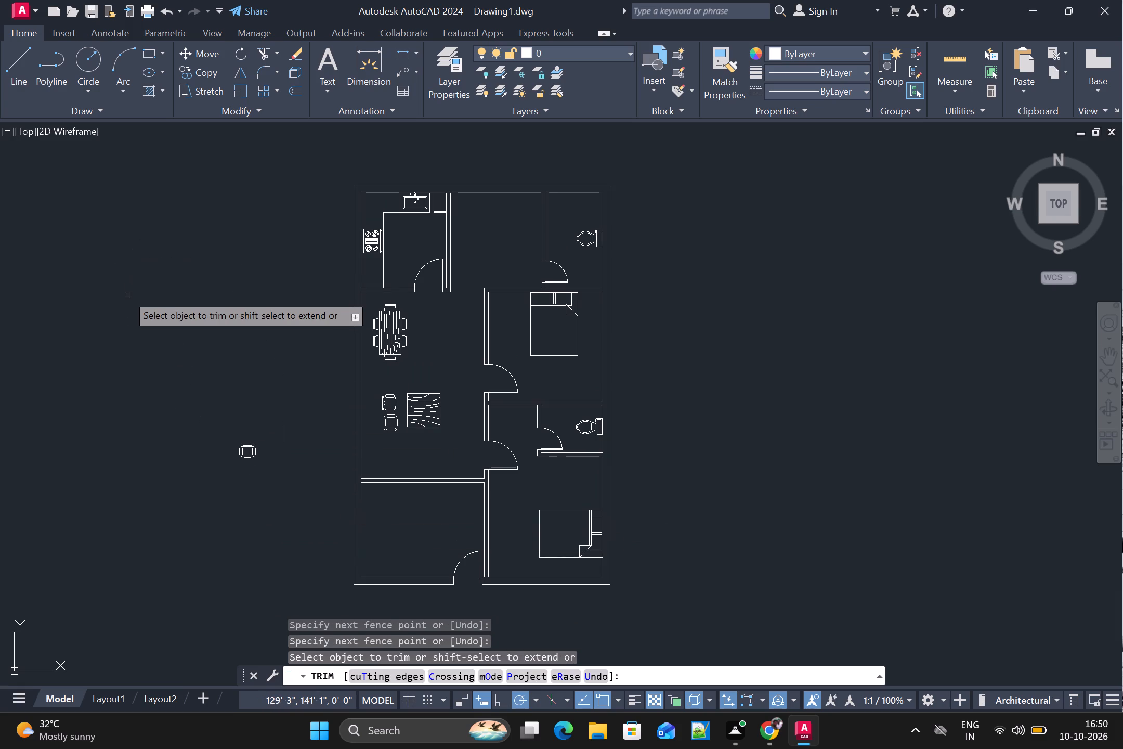
pyautogui.press('Escape')
# Delete the spare chair and the stray horizontal line lying outside the plan, beyond its left outer wall.
pyautogui.moveTo(189, 423); pyautogui.dragTo(297, 445)
pyautogui.press('Delete')
pyautogui.moveTo(127, 263); pyautogui.dragTo(245, 294)
pyautogui.press('Delete')
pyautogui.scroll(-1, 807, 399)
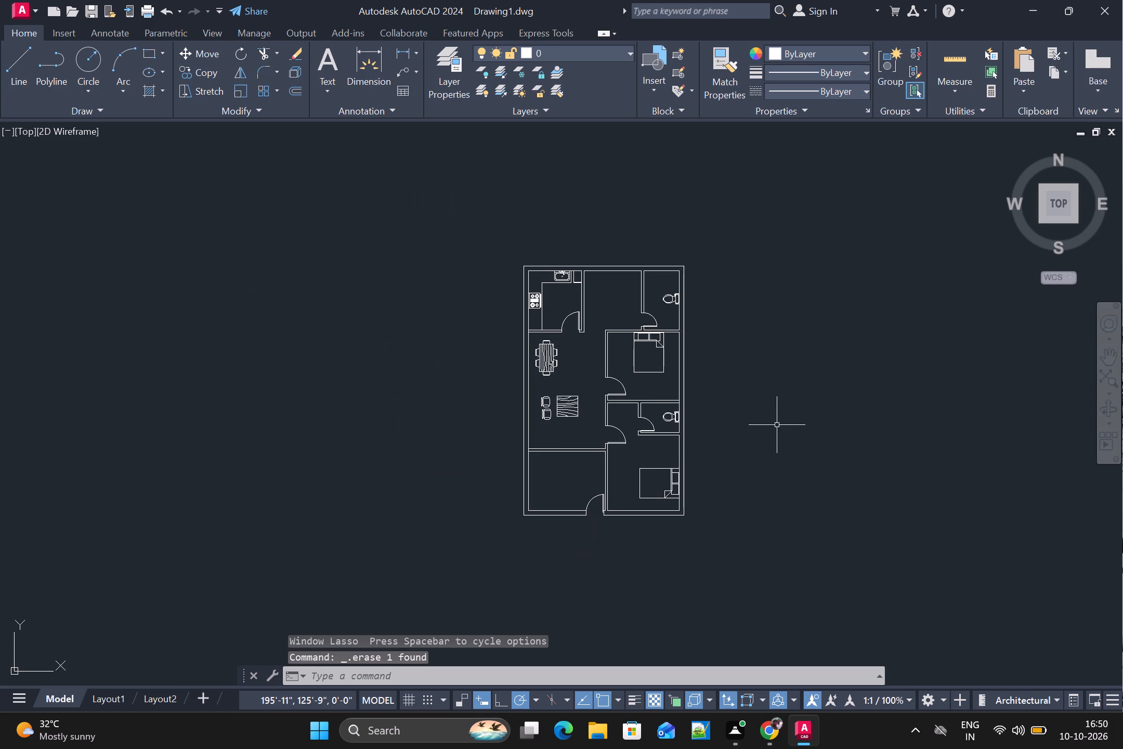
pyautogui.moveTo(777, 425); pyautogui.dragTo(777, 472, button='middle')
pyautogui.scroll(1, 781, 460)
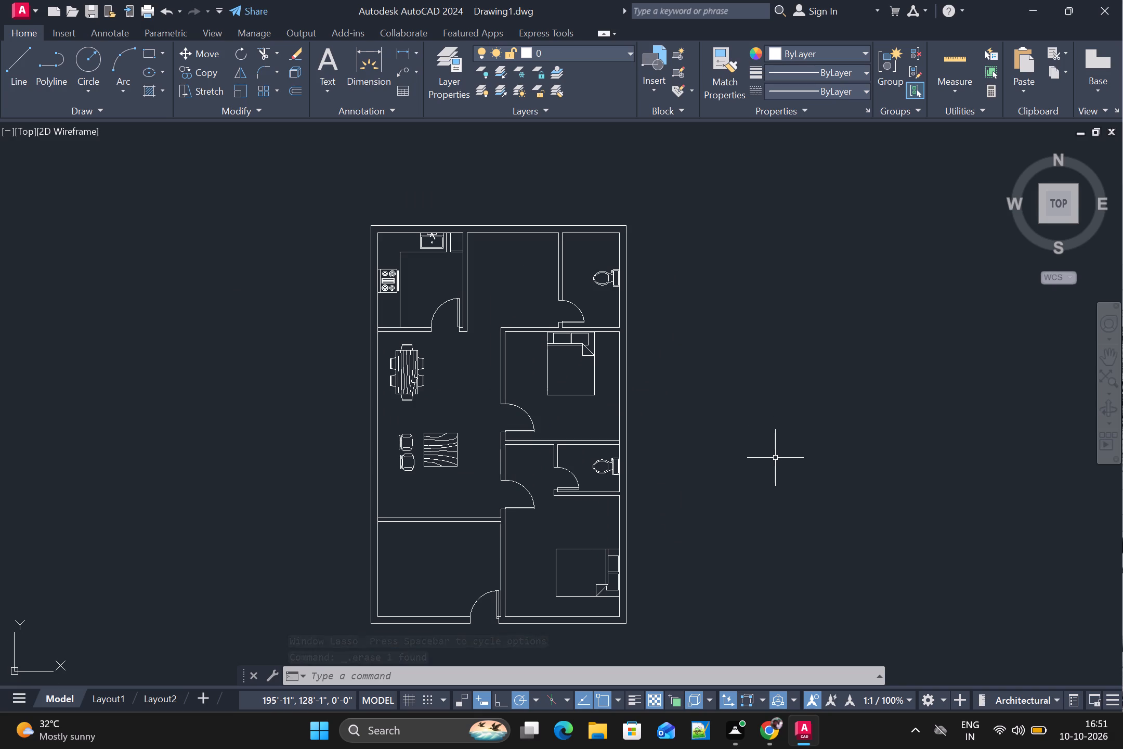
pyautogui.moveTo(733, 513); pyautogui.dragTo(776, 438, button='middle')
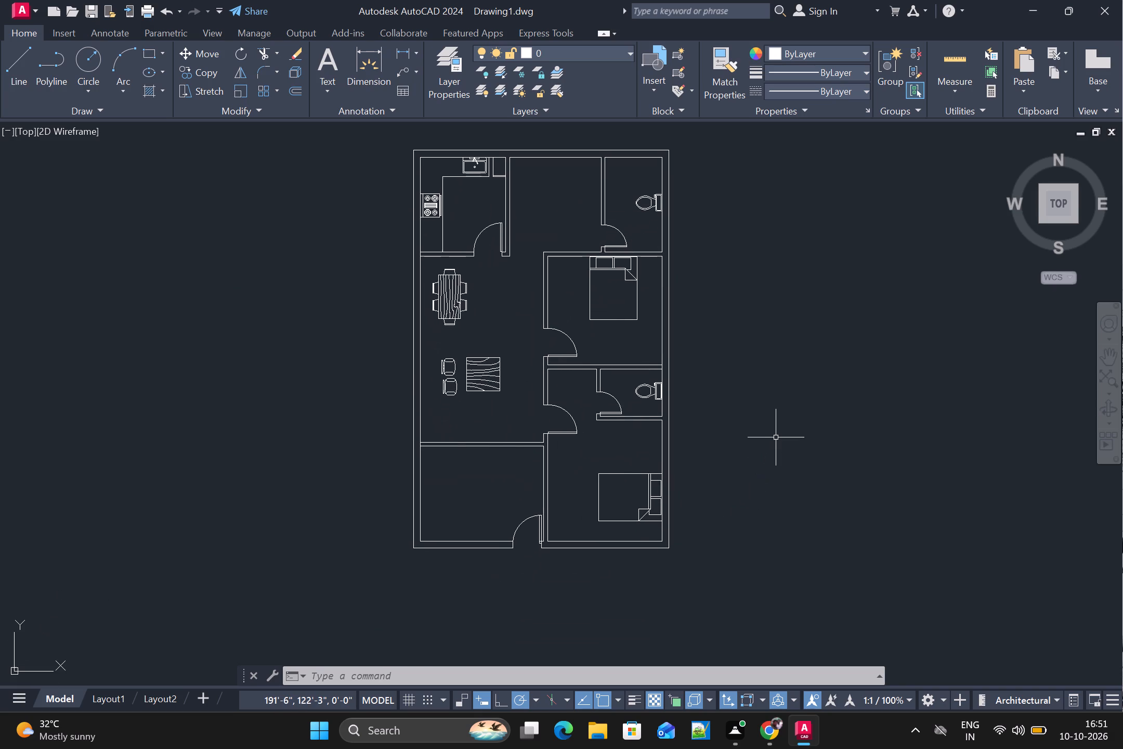
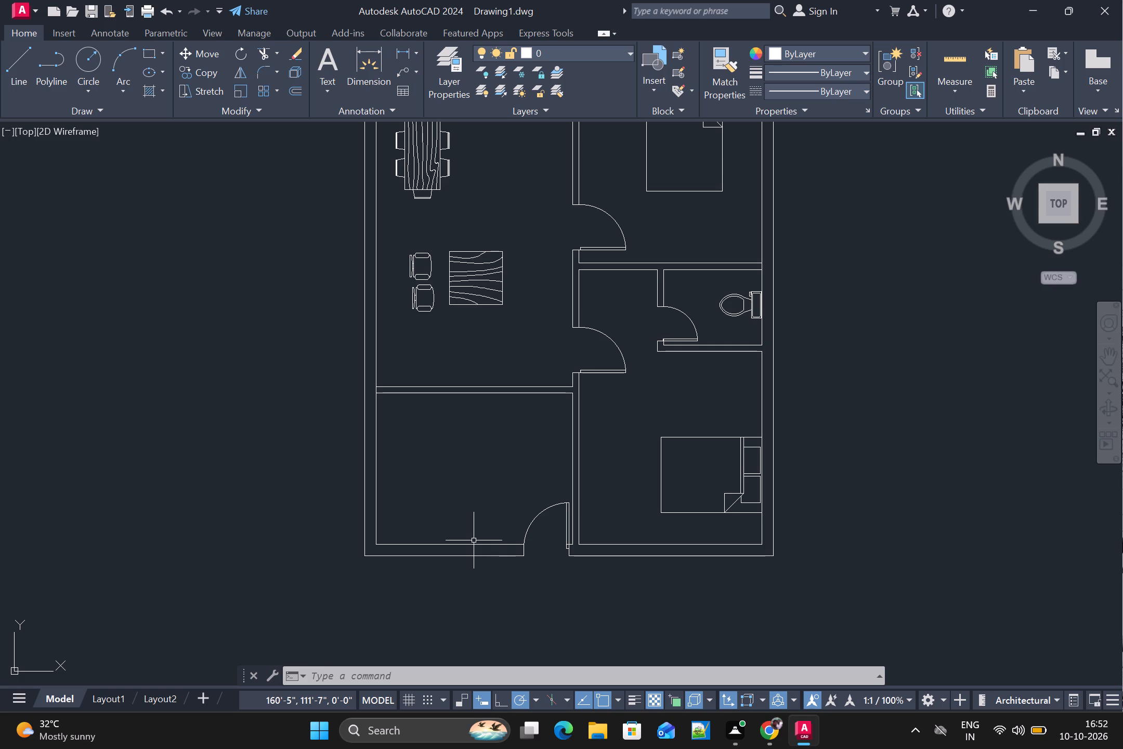
# Draw a horizontal line about 13'-5" long above the bottom wall, from the left wall's inner face to the partition's bedroom-side face.
pyautogui.scroll(1, 474, 540)
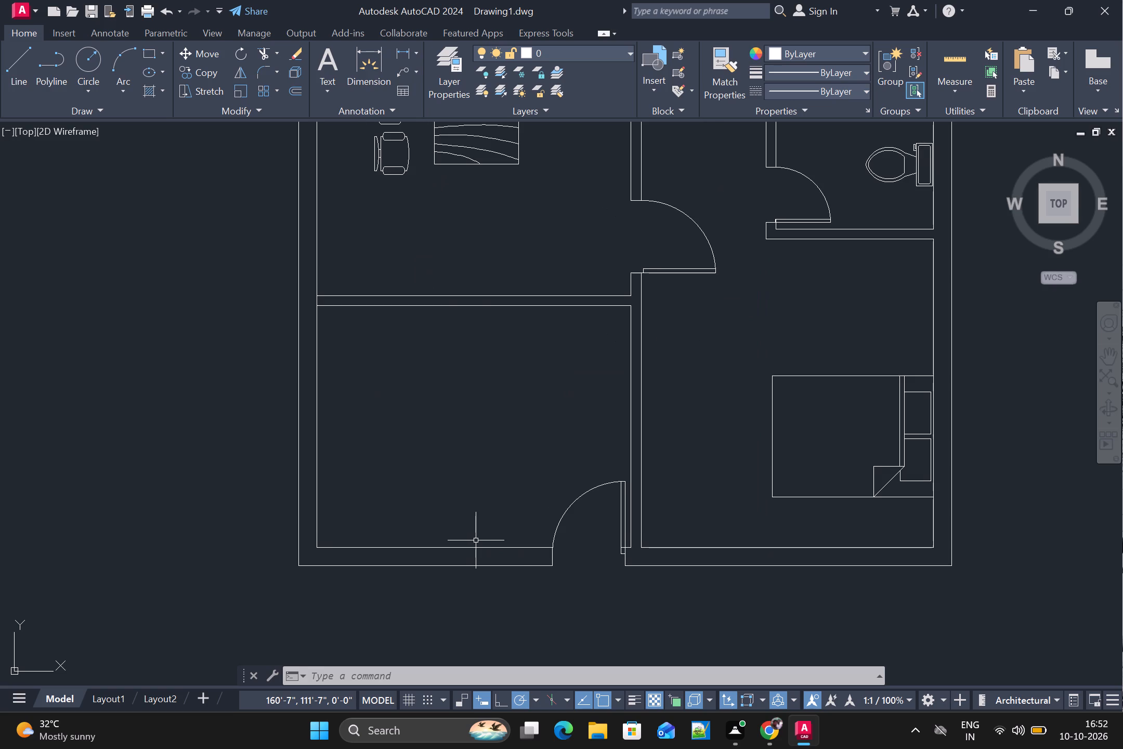
pyautogui.press('l')
pyautogui.press('Return')
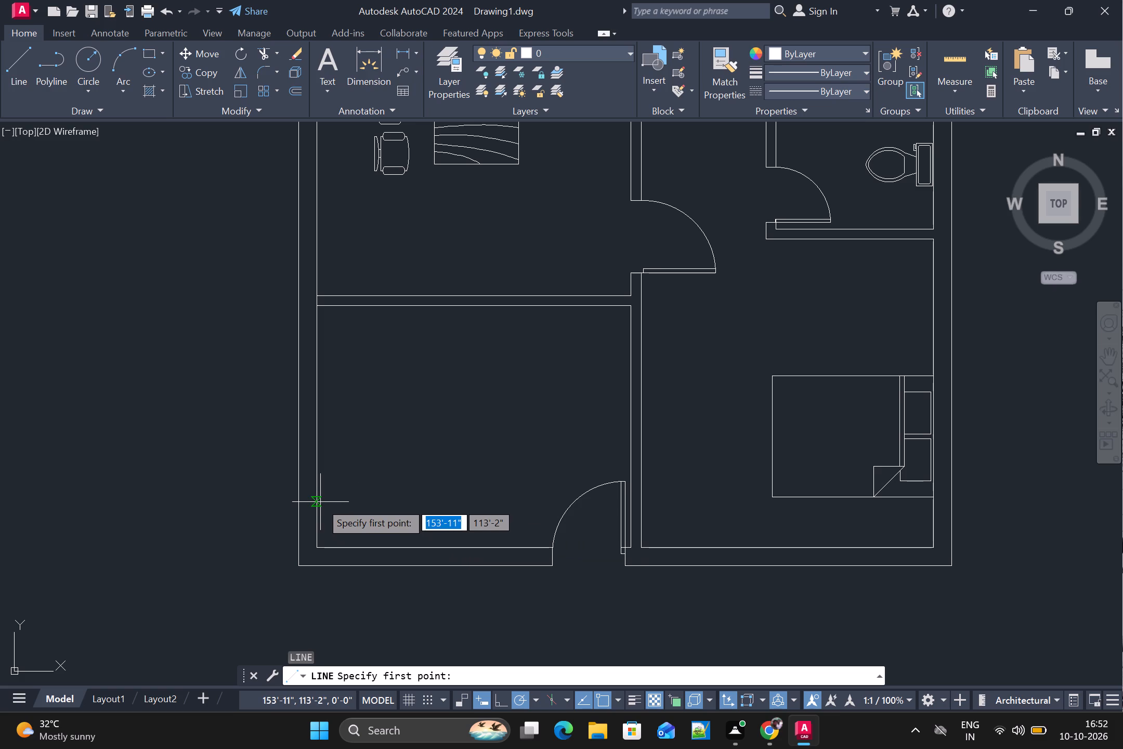
pyautogui.moveTo(316, 493); pyautogui.dragTo(322, 495)
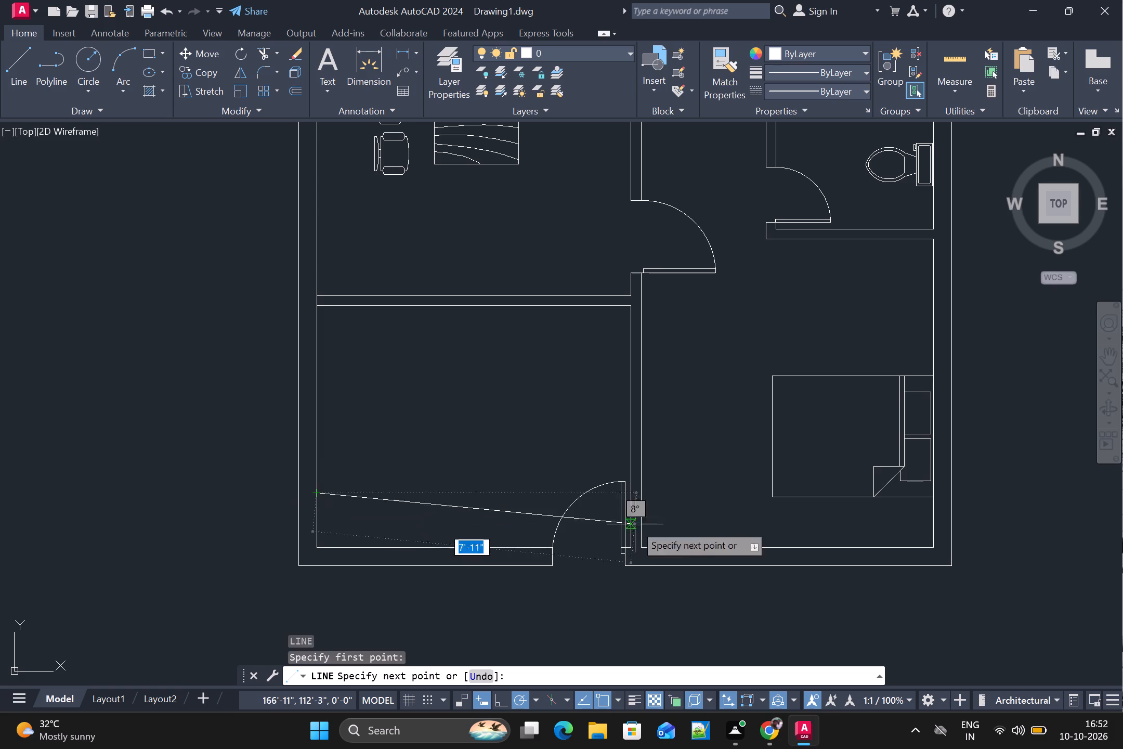
pyautogui.scroll(2, 633, 492)
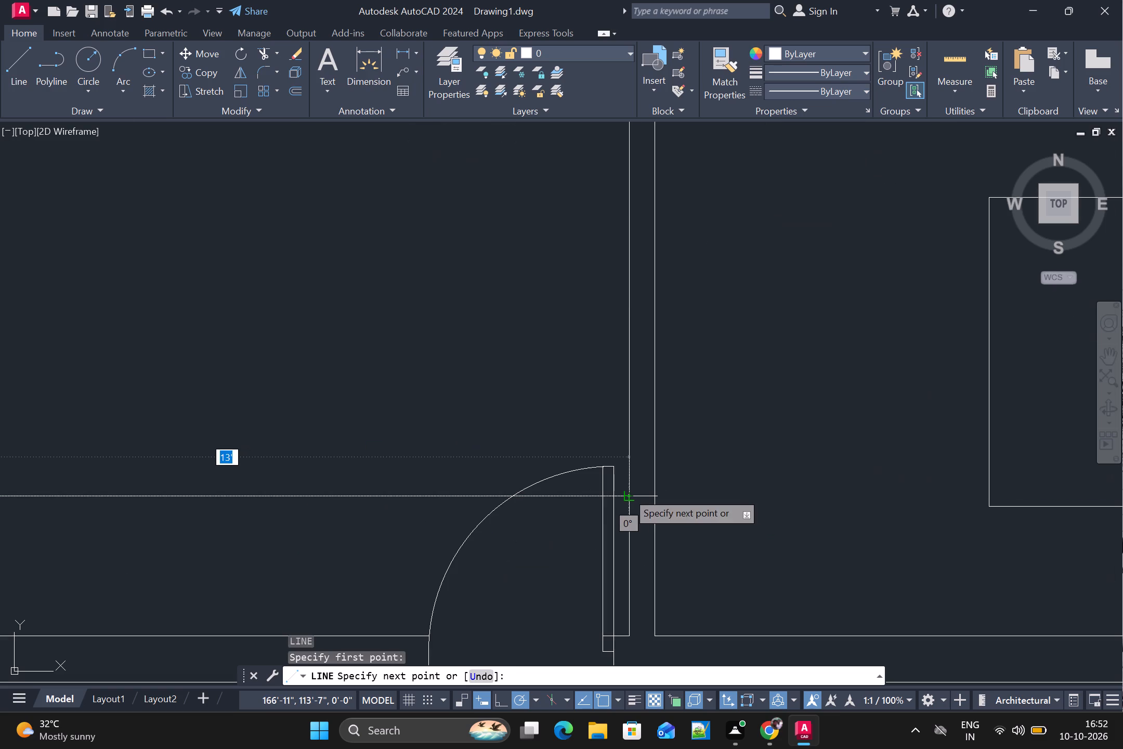
pyautogui.scroll(-2, 628, 492)
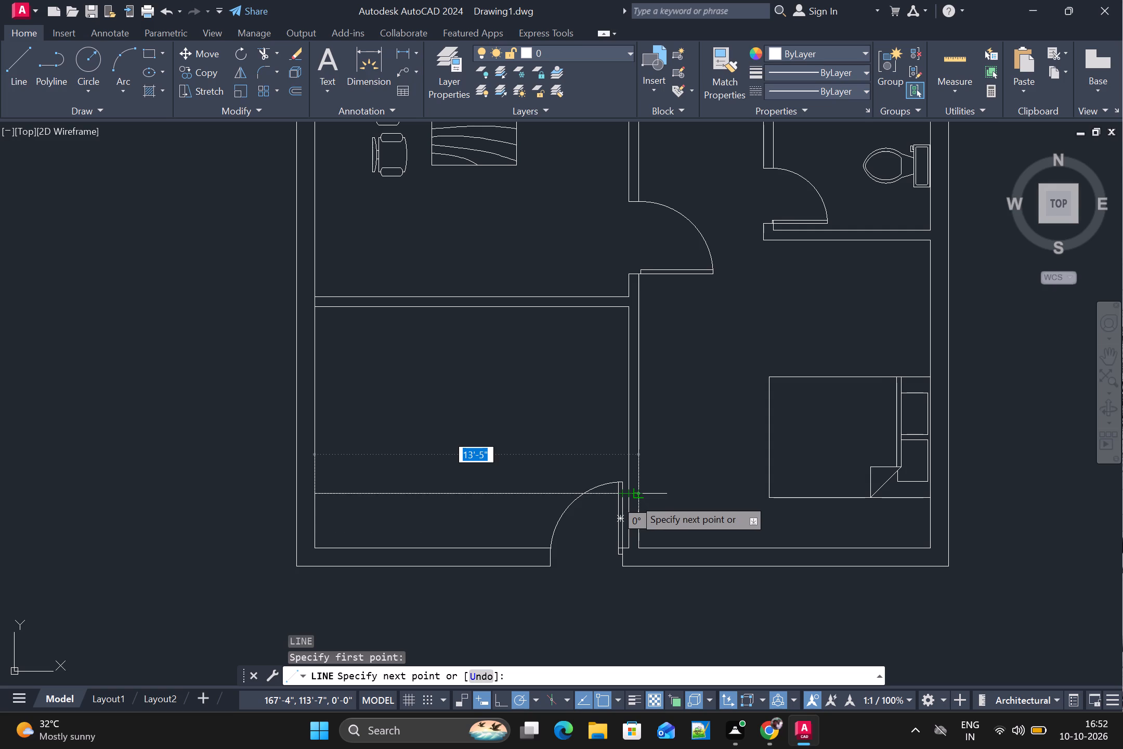
pyautogui.click(634, 498)
pyautogui.press('Escape')
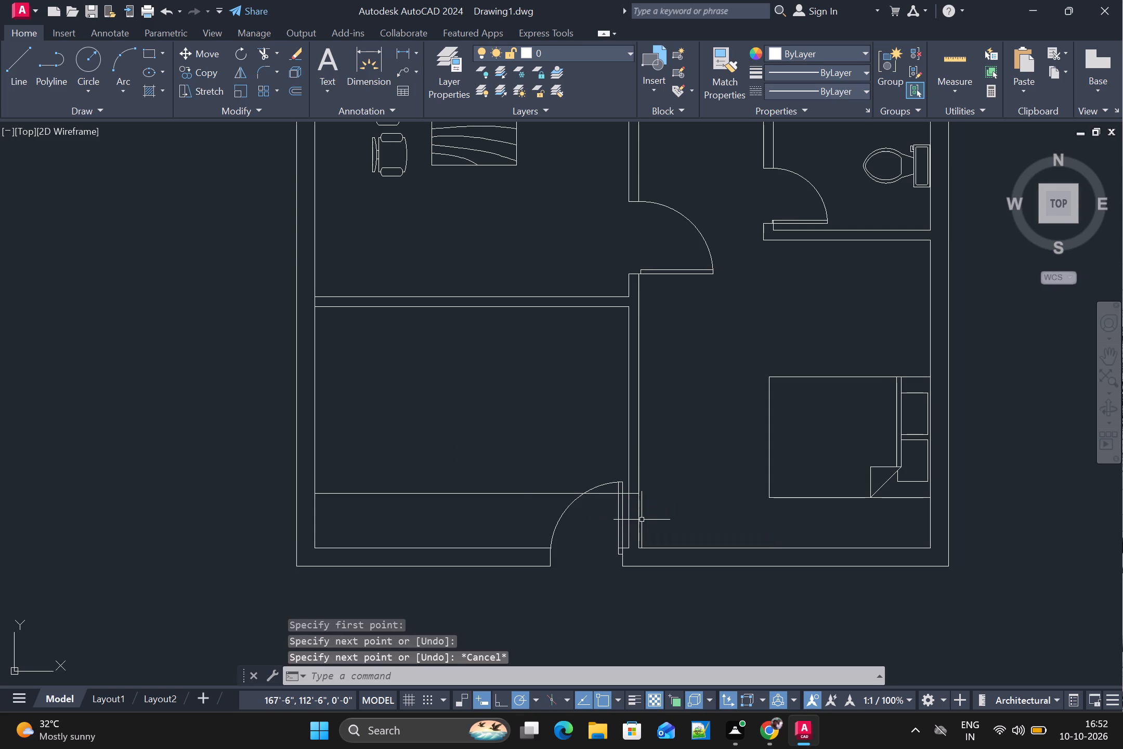
# Offset the new horizontal line 9" downward to form the second face of the relocated bottom wall.
pyautogui.scroll(2, 642, 520)
pyautogui.scroll(-2, 637, 523)
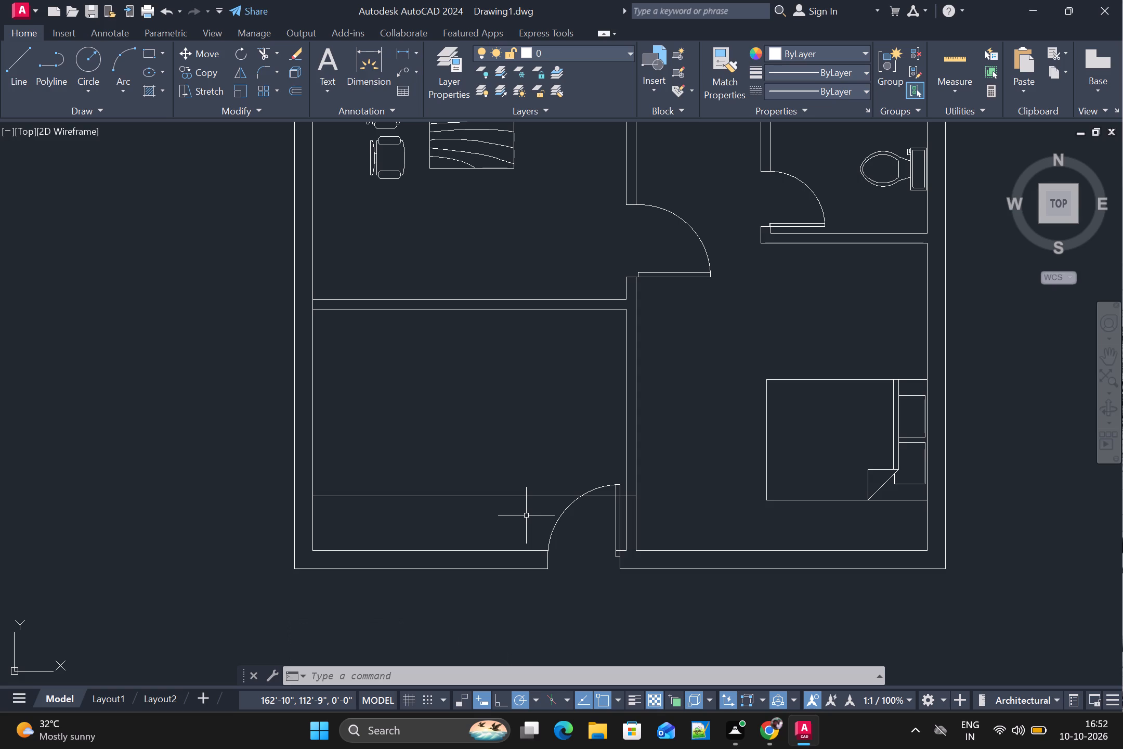
pyautogui.press('o')
pyautogui.press('Return')
pyautogui.press('t')
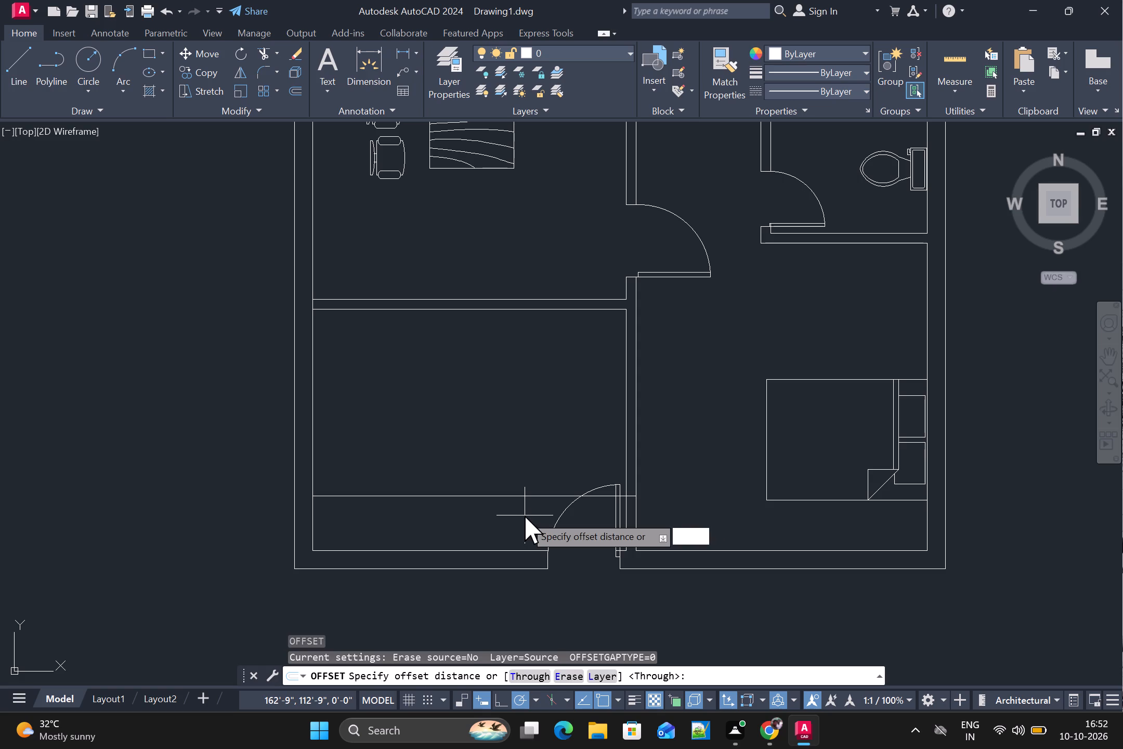
pyautogui.press('Return')
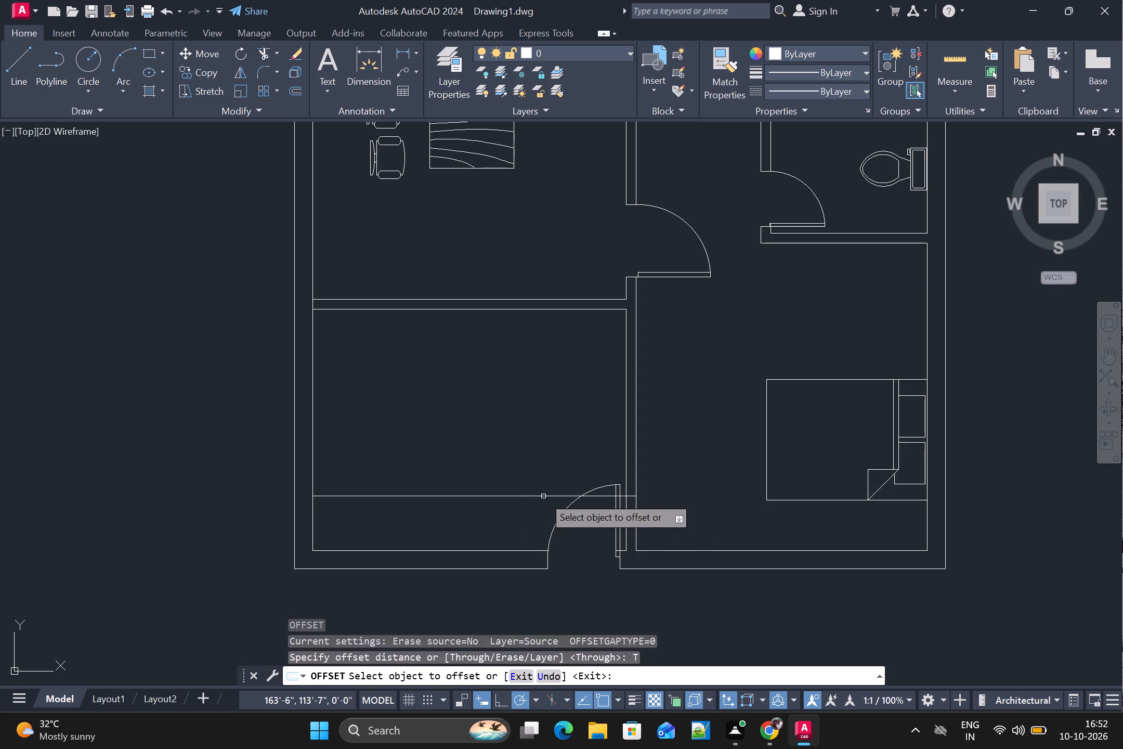
pyautogui.click(543, 496)
pyautogui.write('9"')
pyautogui.press('Return')
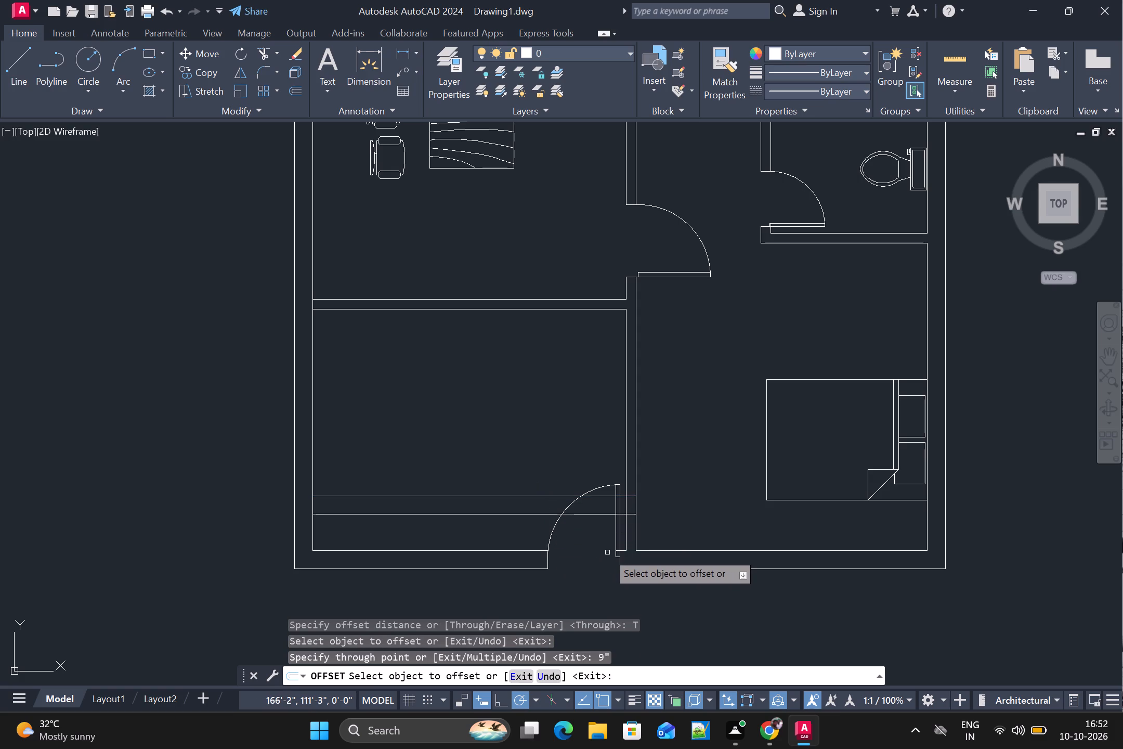
pyautogui.press('Escape')
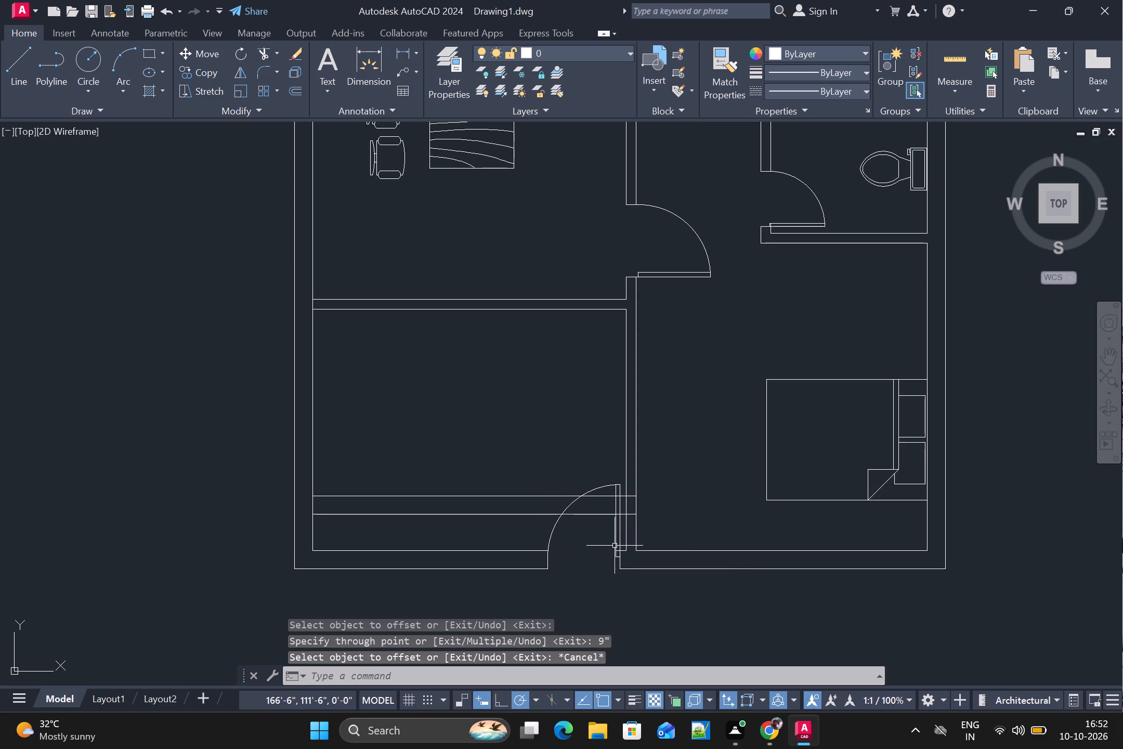
# Move the entrance door straight up from the old bottom wall's outer face onto the offset line.
pyautogui.click(617, 544)
pyautogui.press('m')
pyautogui.press('Return')
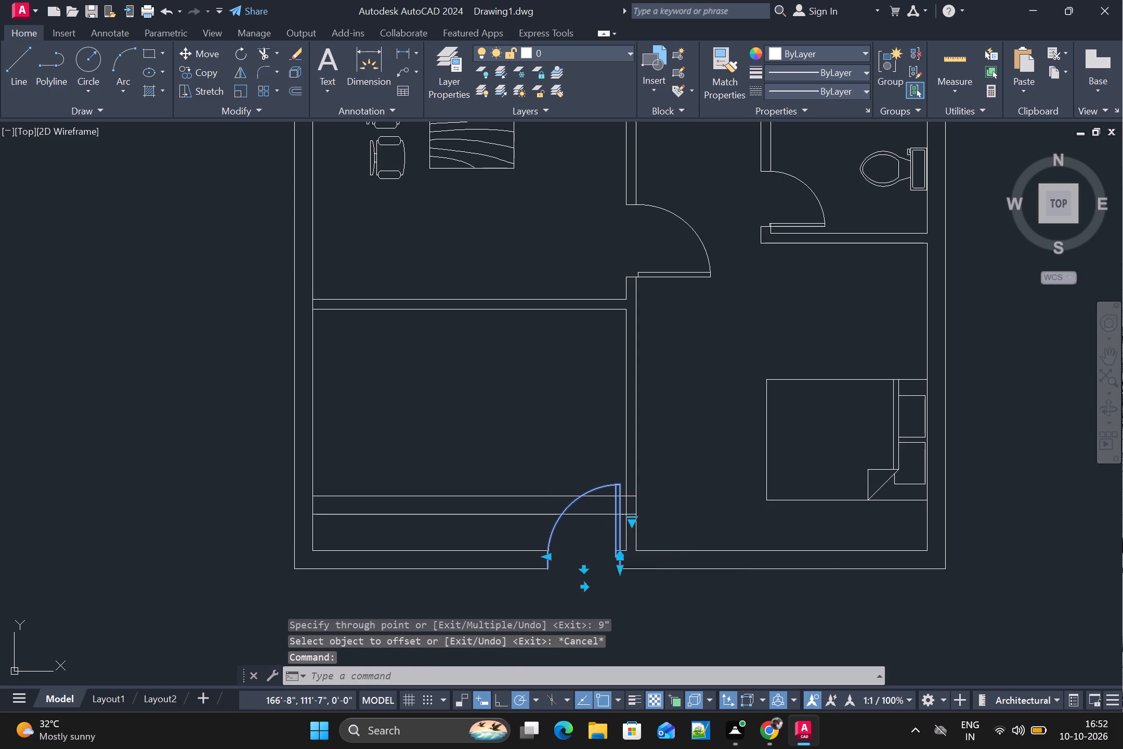
pyautogui.scroll(3, 618, 557)
pyautogui.click(632, 604)
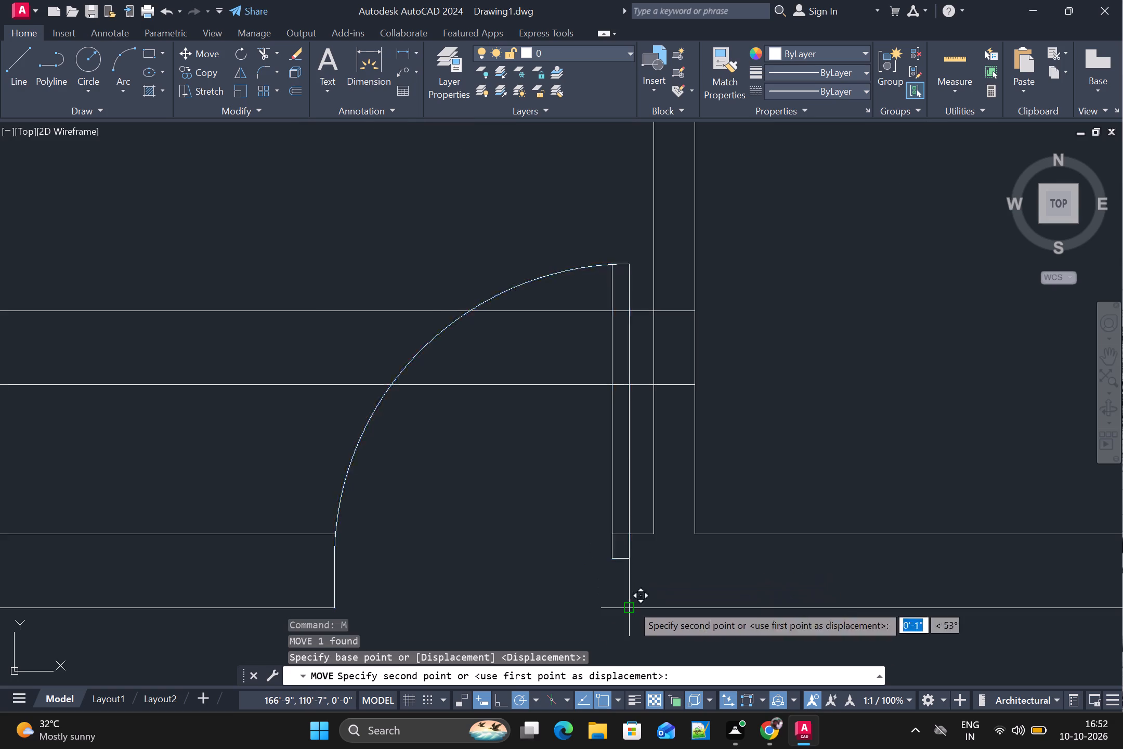
pyautogui.scroll(-1, 631, 378)
pyautogui.click(618, 381)
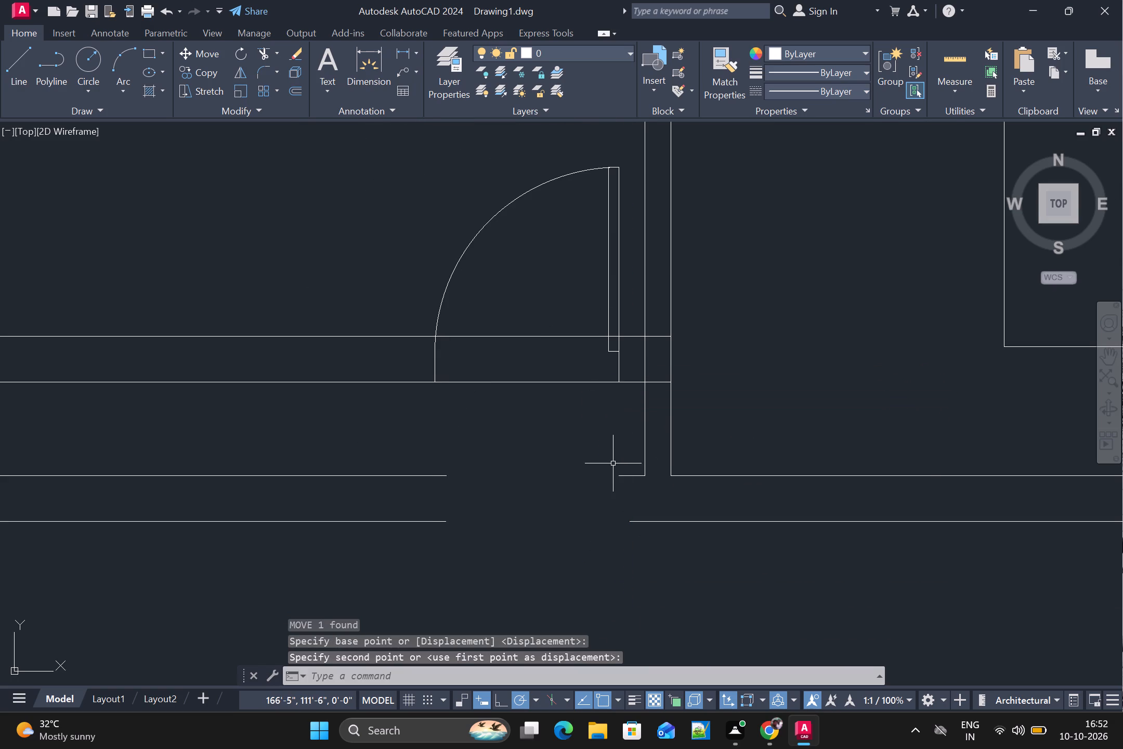
# Draw a 9" vertical line continuing the partition's left face down to the bottom wall's outer line.
pyautogui.scroll(-2, 611, 464)
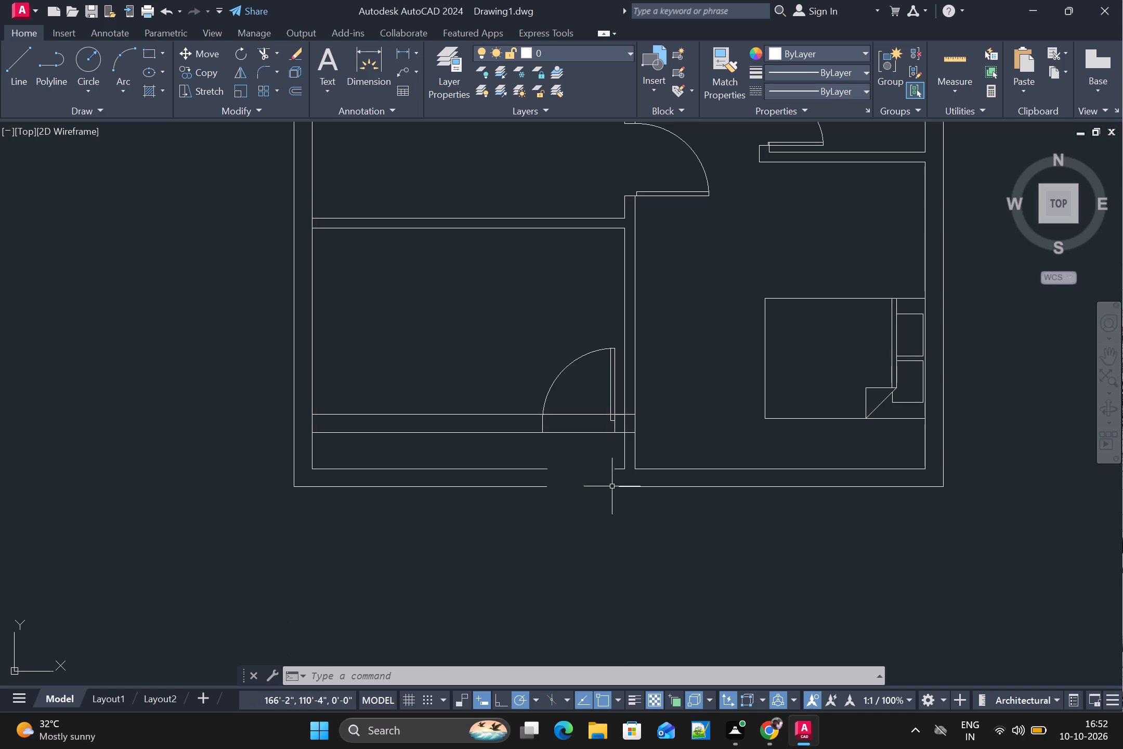
pyautogui.scroll(1, 622, 476)
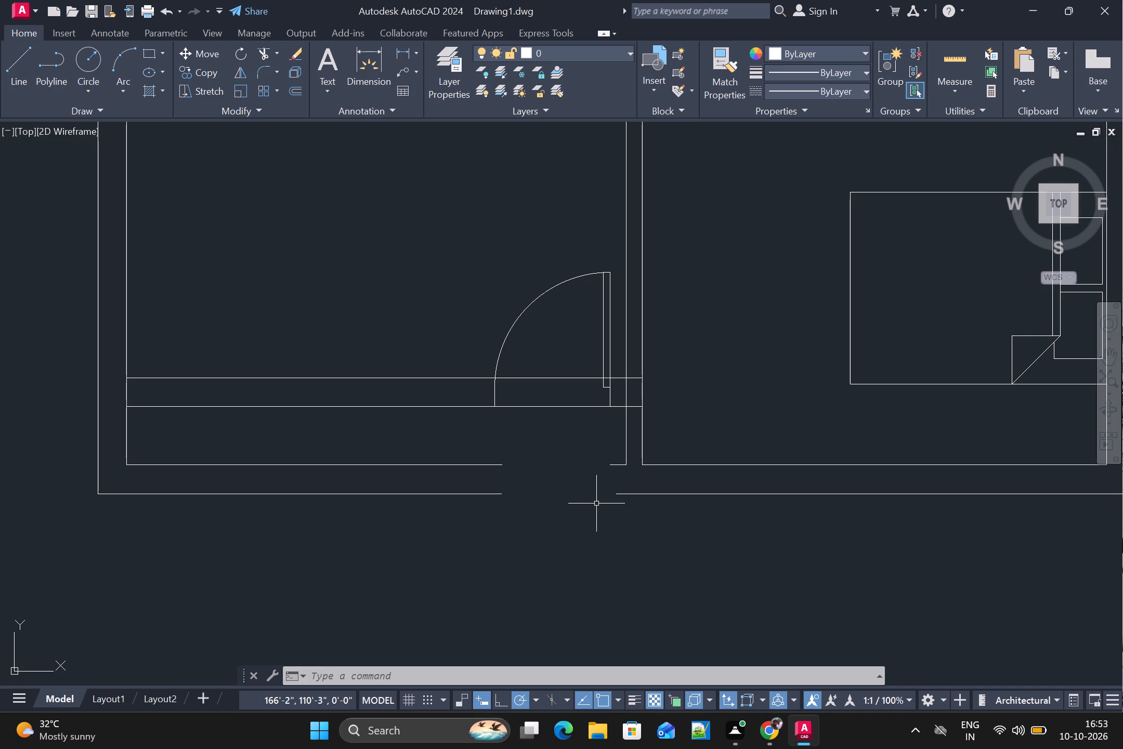
pyautogui.scroll(1, 596, 503)
pyautogui.press('Escape')
pyautogui.press('l')
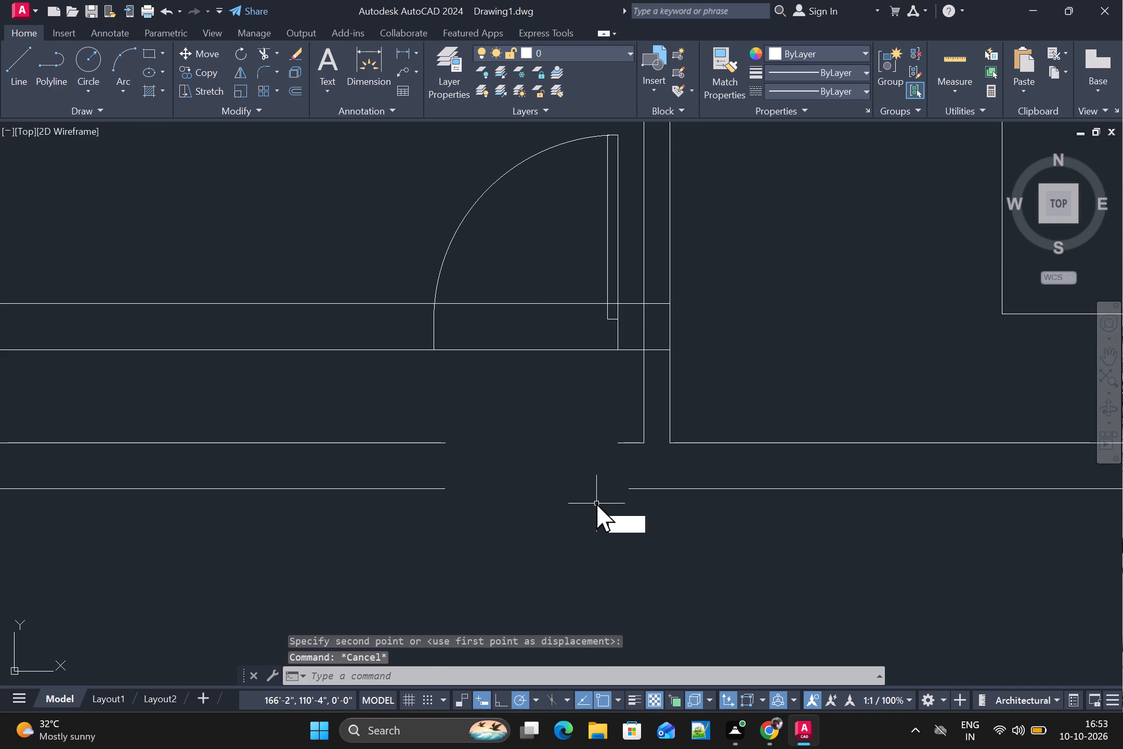
pyautogui.press('Return')
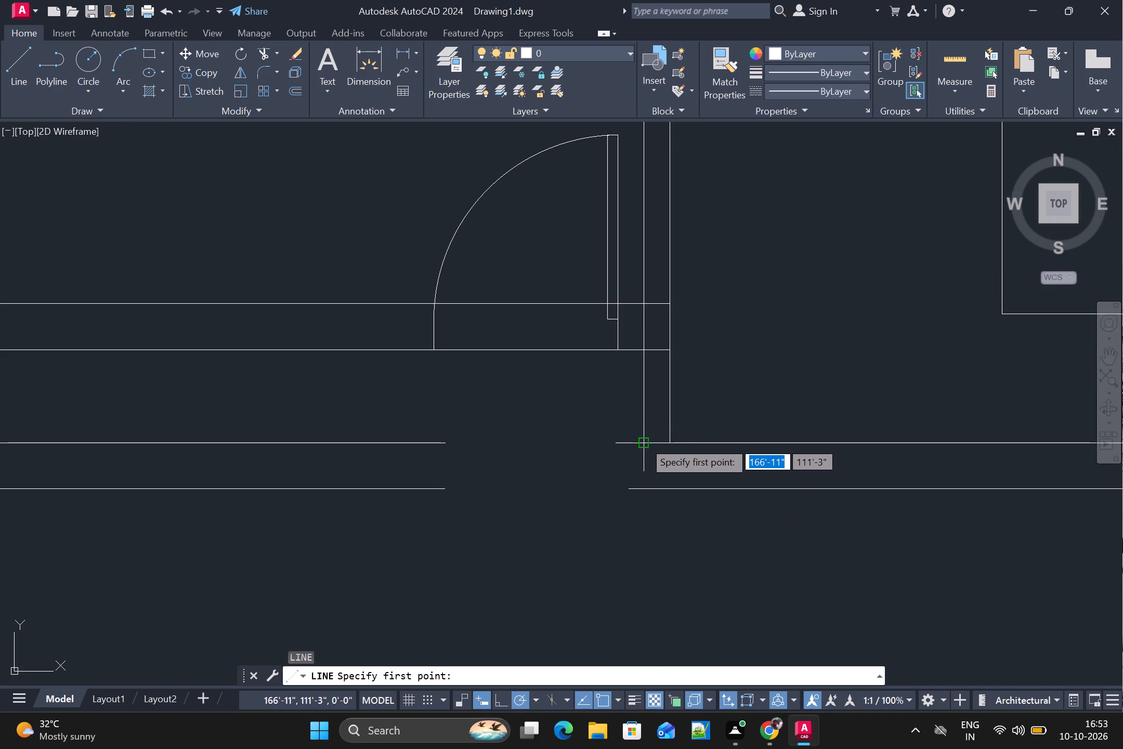
pyautogui.click(648, 448)
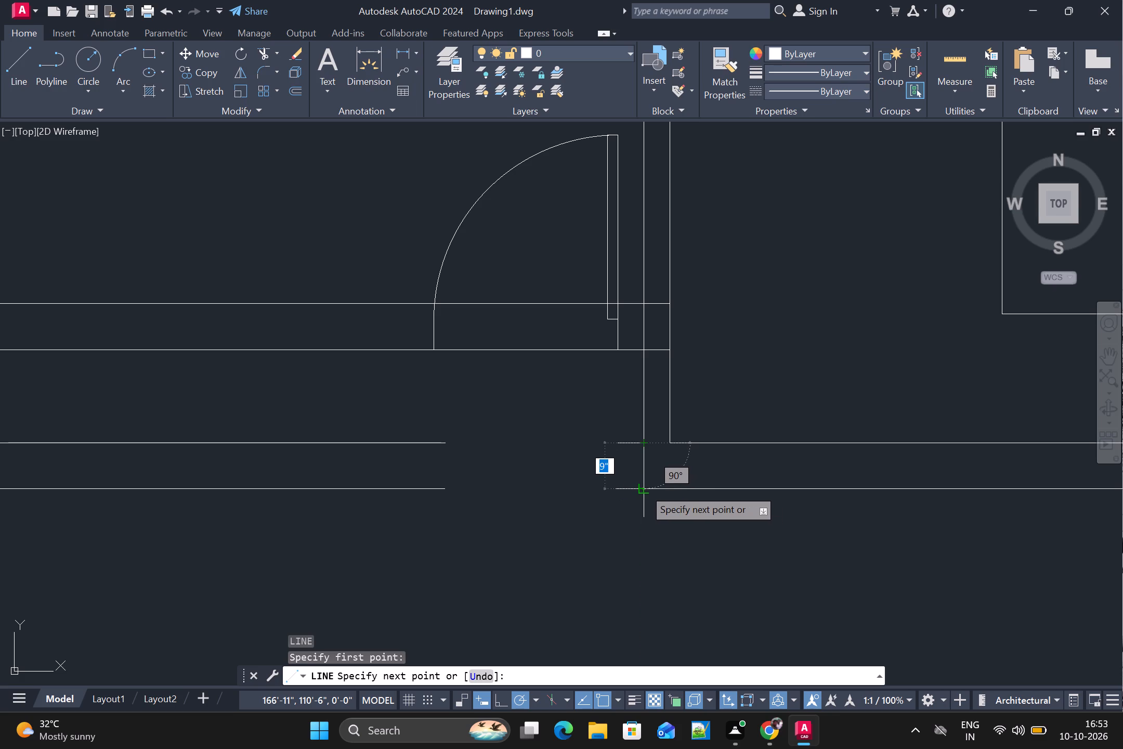
pyautogui.click(644, 488)
pyautogui.press('Escape')
# Trim away both old bottom wall lines between the left outer wall and the former entrance opening.
pyautogui.scroll(-2, 652, 491)
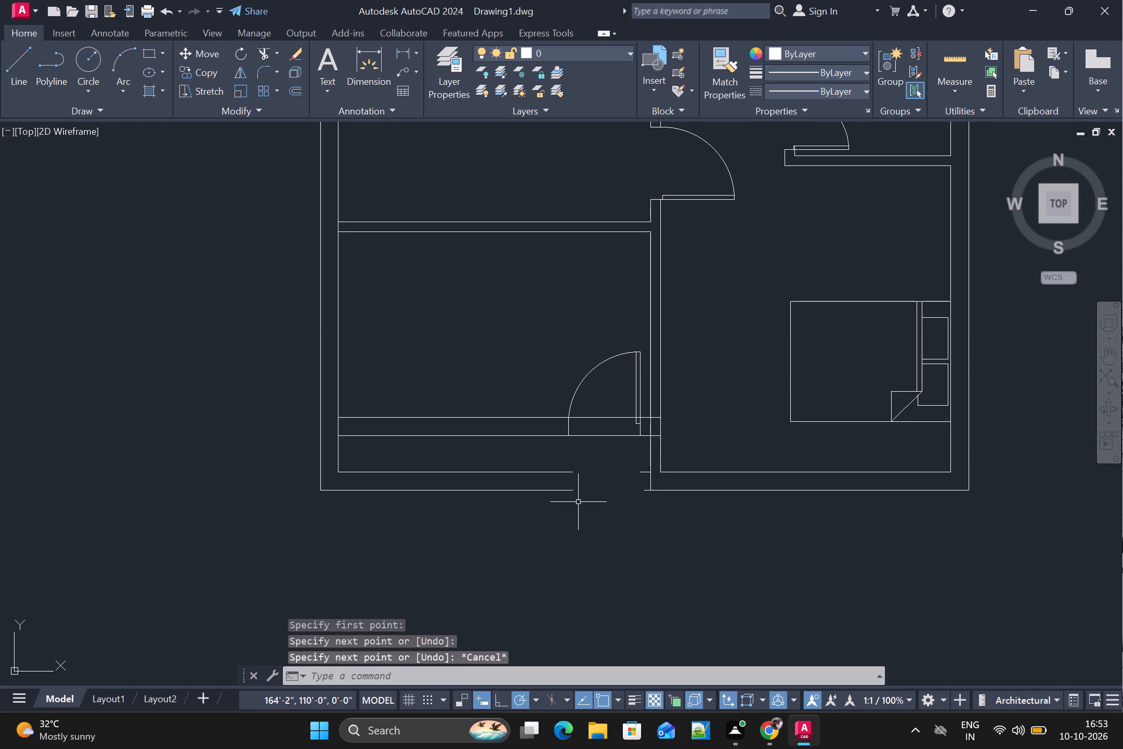
pyautogui.scroll(1, 578, 501)
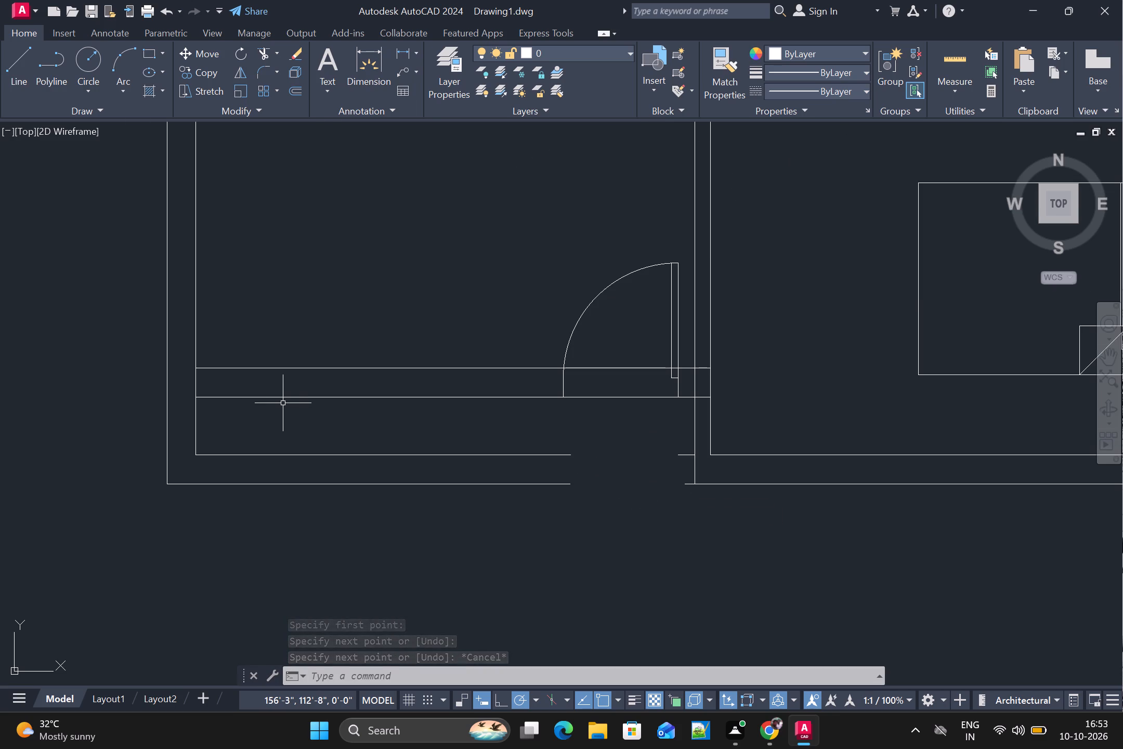
pyautogui.press('Escape')
pyautogui.write('TR')
pyautogui.press('Return')
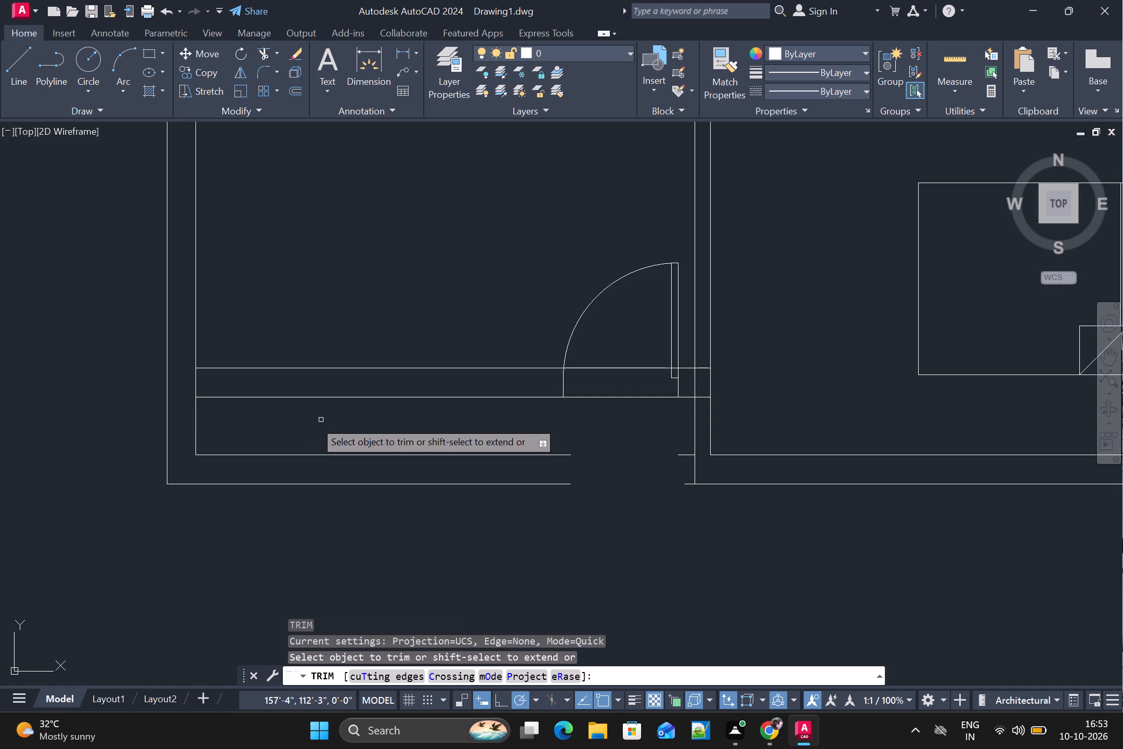
pyautogui.moveTo(266, 424); pyautogui.dragTo(65, 446)
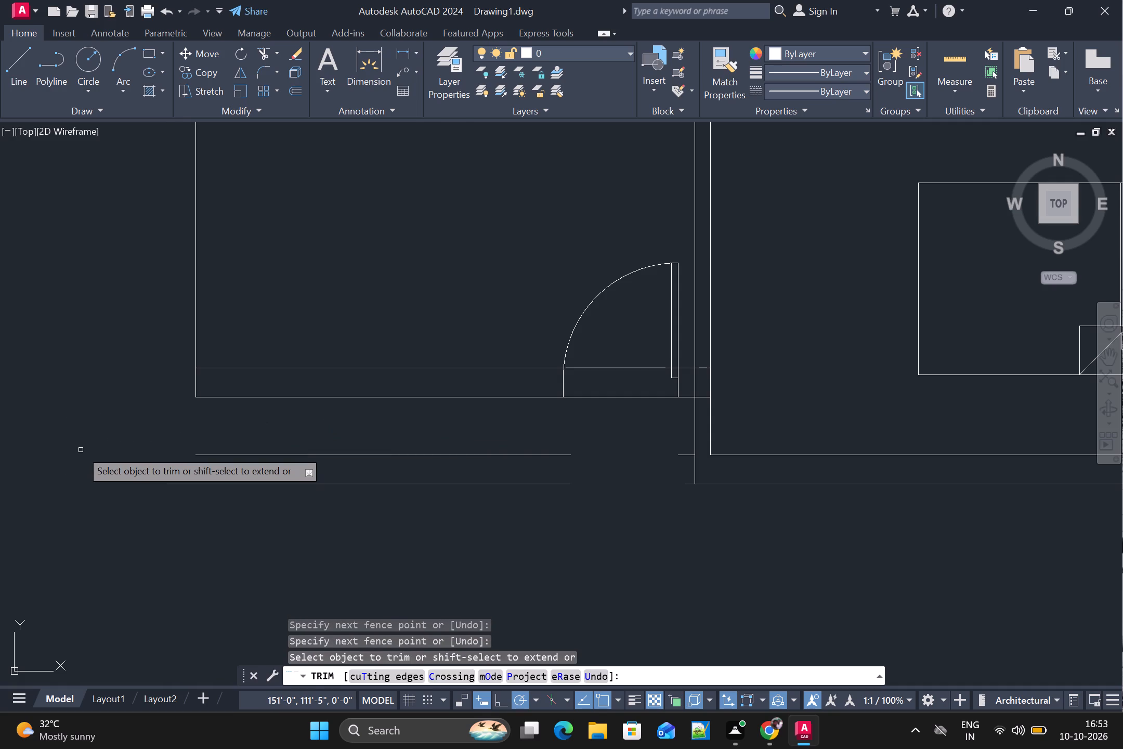
pyautogui.hotkey('ctrl', 'z')
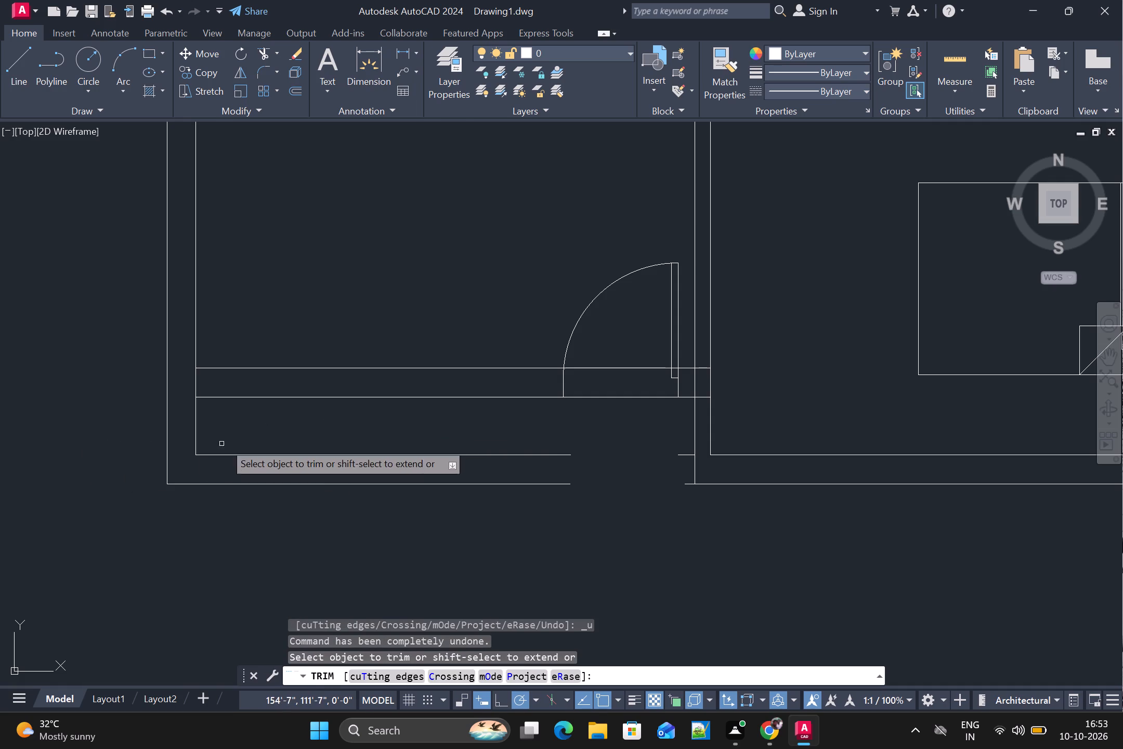
pyautogui.moveTo(245, 430); pyautogui.dragTo(251, 497)
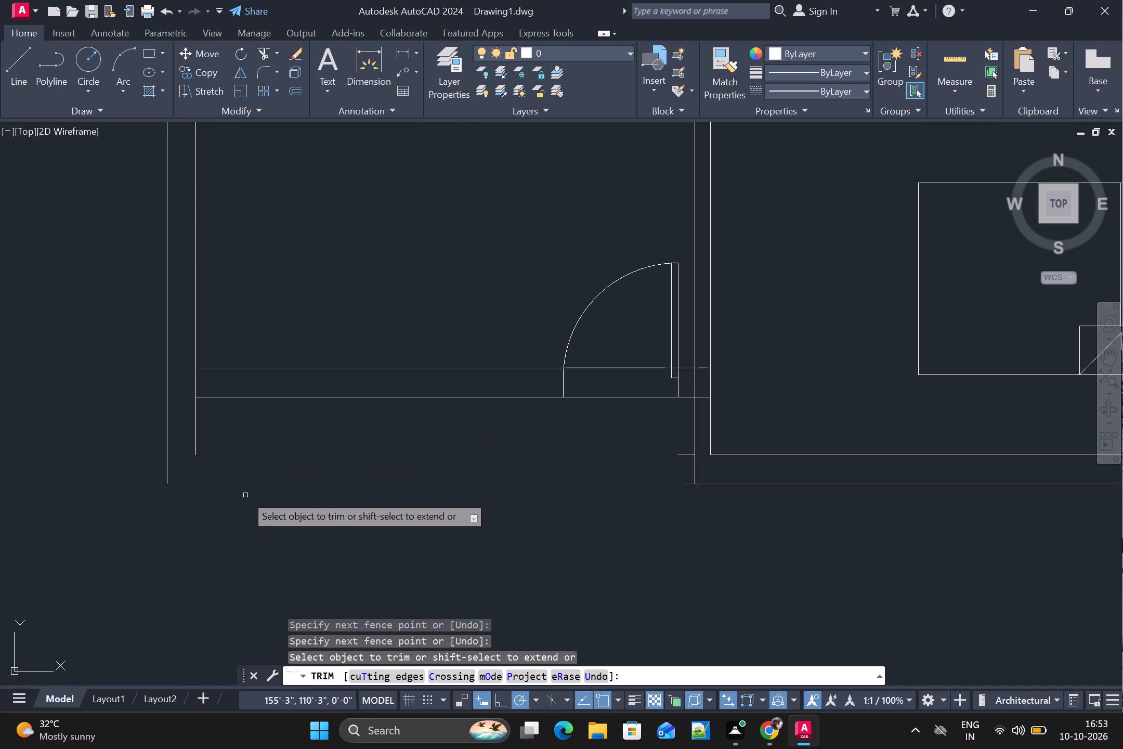
pyautogui.press('Escape')
# Draw two 9" lines across the left outer wall's thickness, continuing both faces of the relocated bottom wall.
pyautogui.press('l')
pyautogui.press('Return')
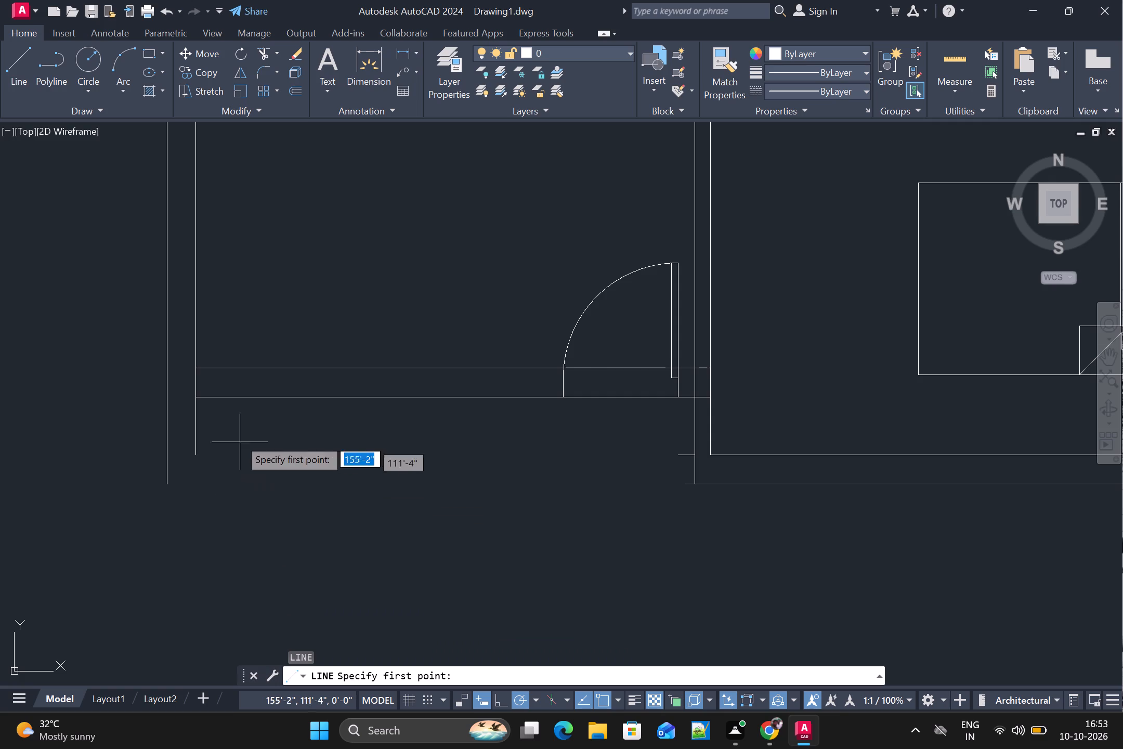
pyautogui.click(195, 367)
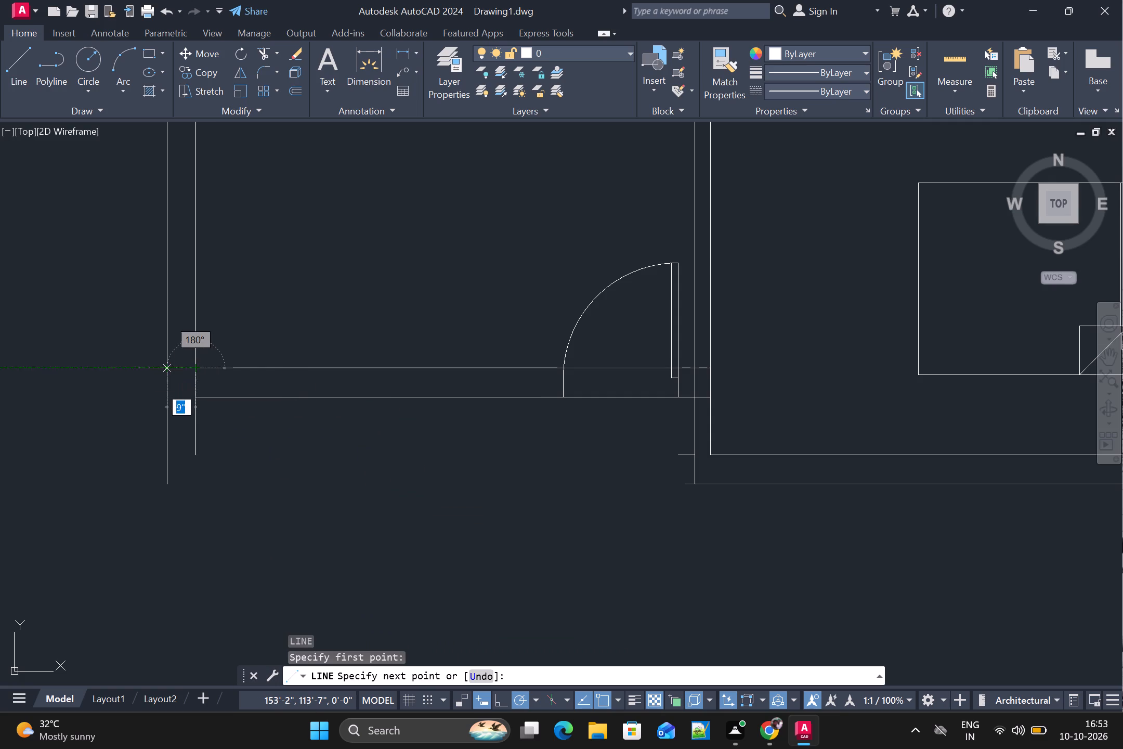
pyautogui.click(167, 367)
pyautogui.press('Escape')
pyautogui.press('space')
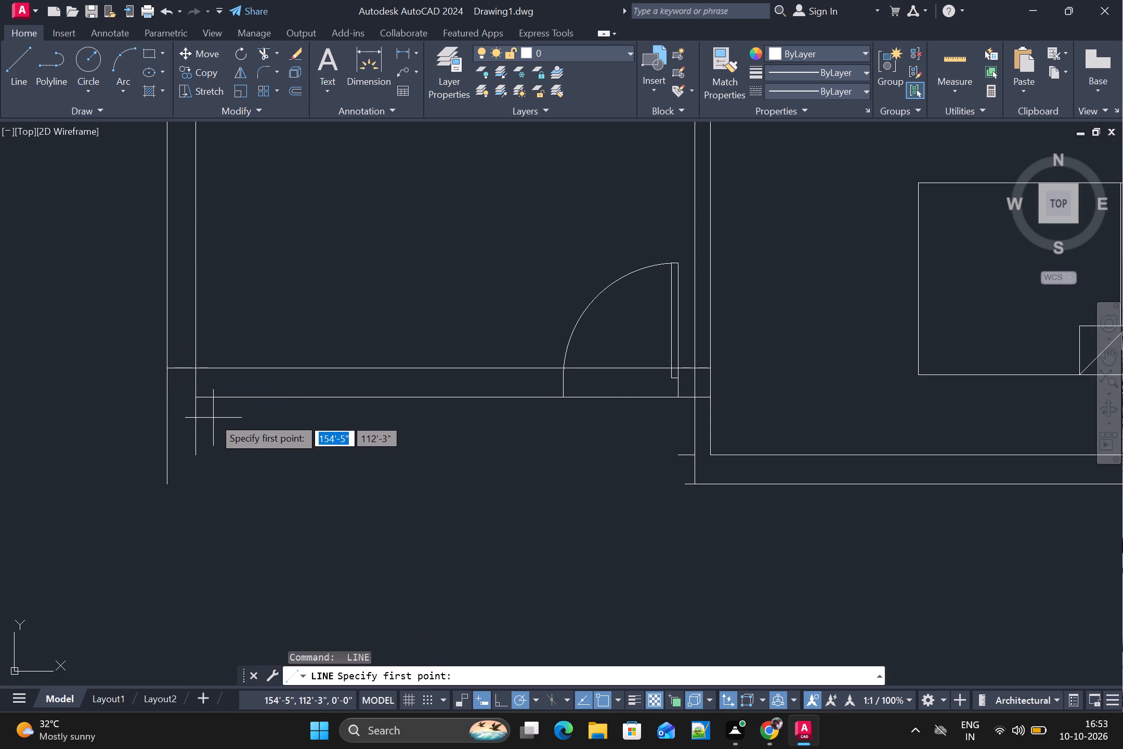
pyautogui.click(192, 397)
pyautogui.click(171, 395)
pyautogui.press('Escape')
pyautogui.press('Escape')
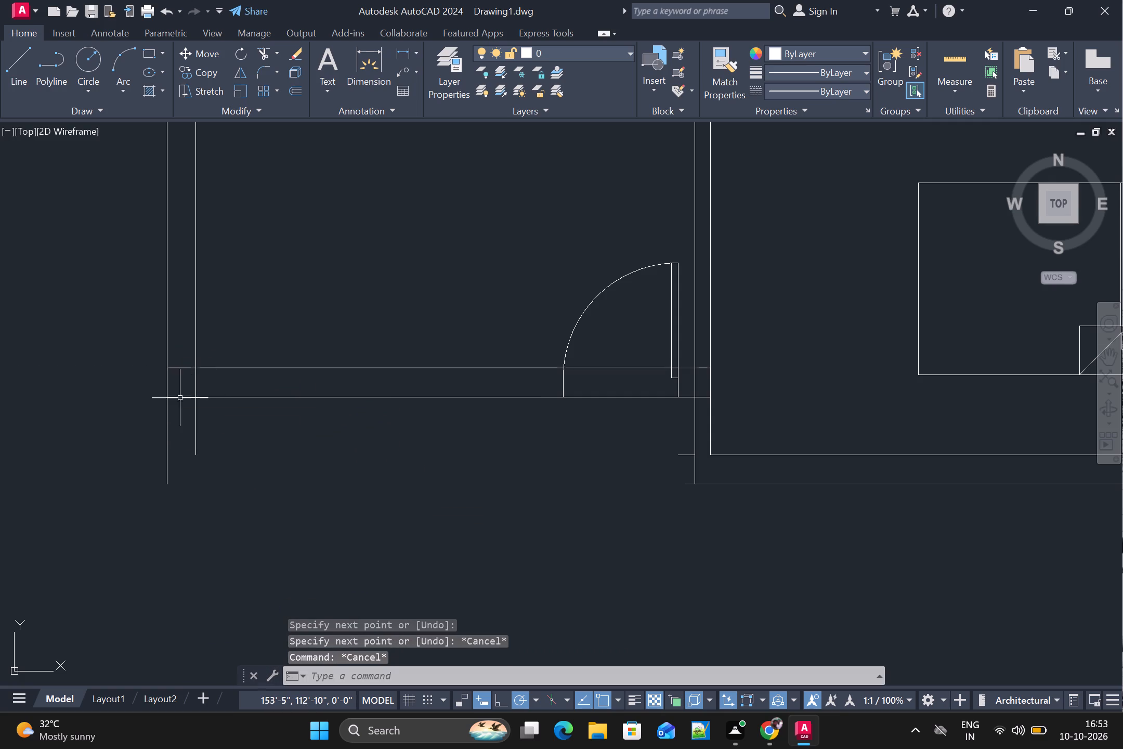
# Trim the left outer wall's lines below the relocated bottom wall and clean up their shared corner.
pyautogui.write('TR')
pyautogui.press('Return')
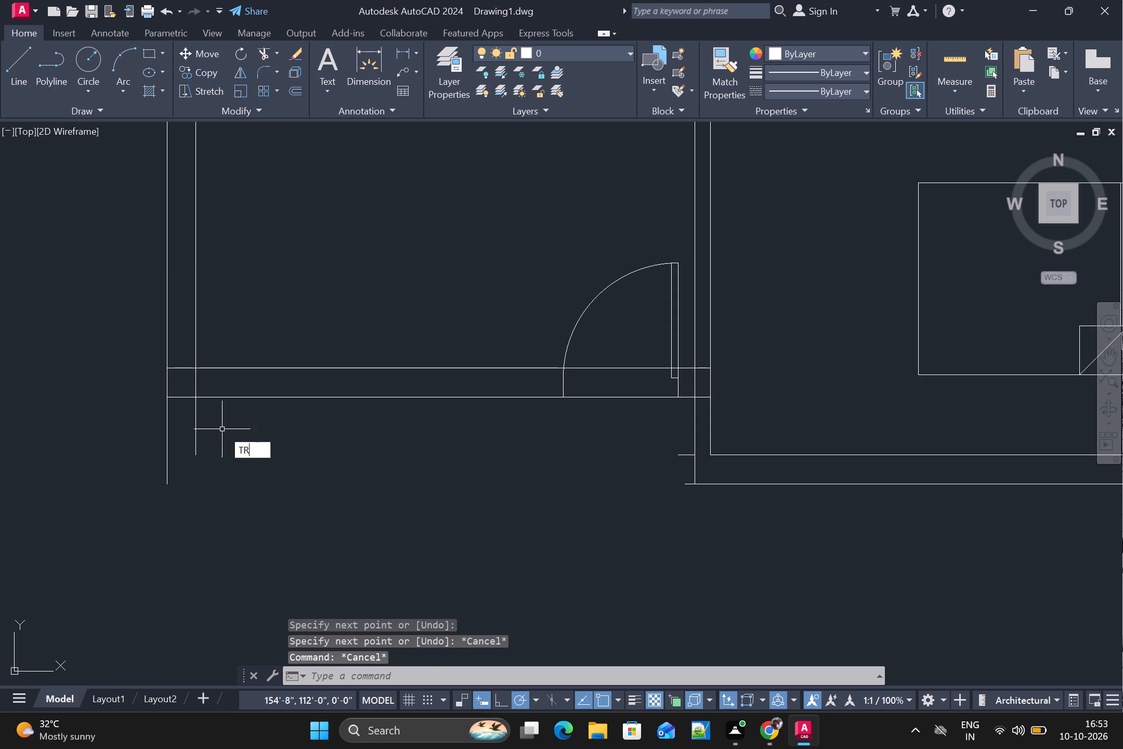
pyautogui.moveTo(222, 429); pyautogui.dragTo(158, 440)
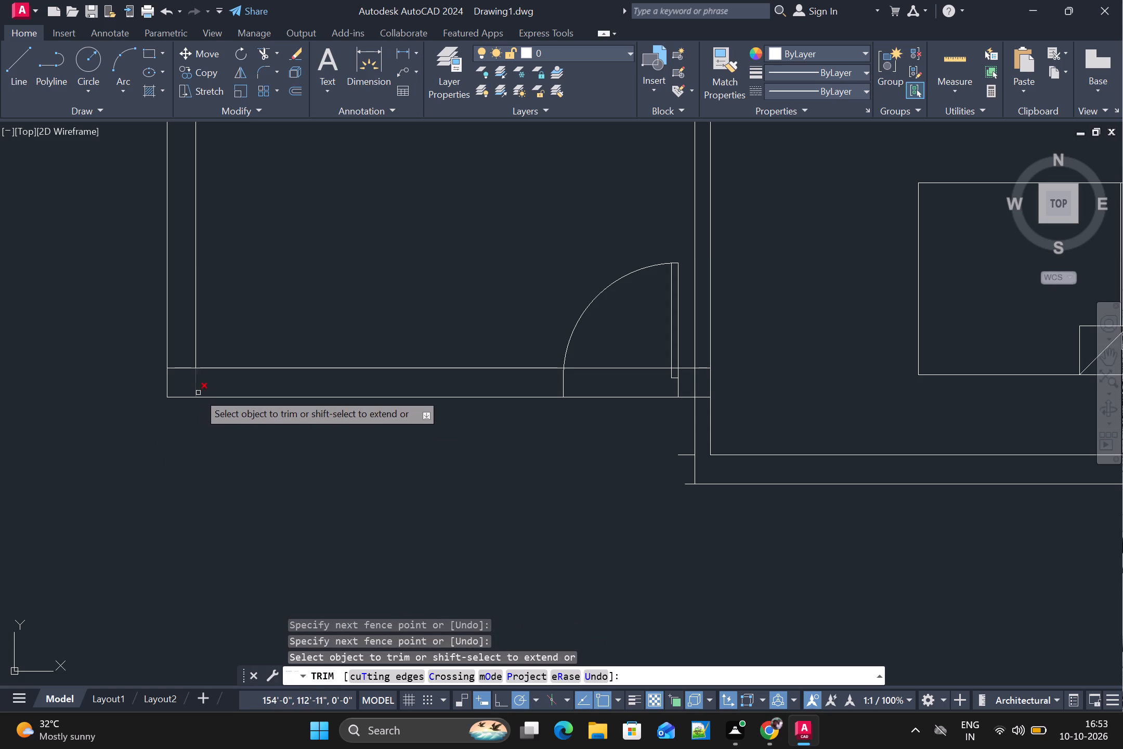
pyautogui.moveTo(206, 392); pyautogui.dragTo(183, 358)
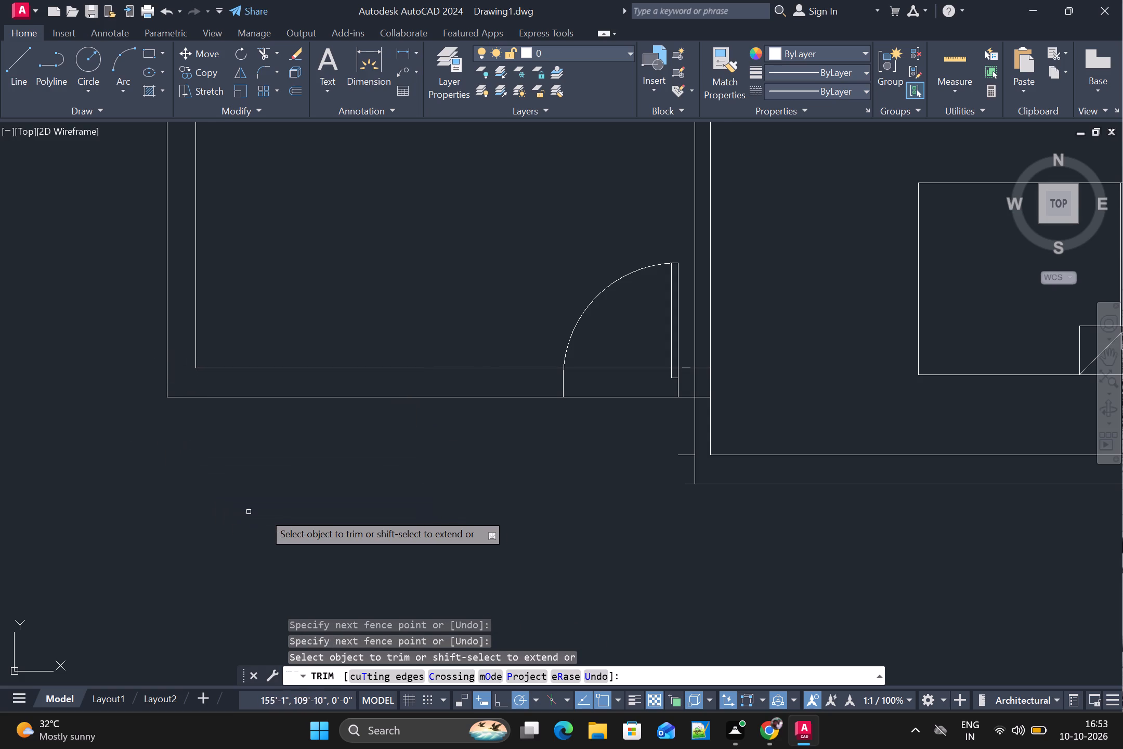
# Trim the two short line stubs of the old bottom wall that project left past the vertical wall at the step corner.
pyautogui.scroll(-1, 271, 513)
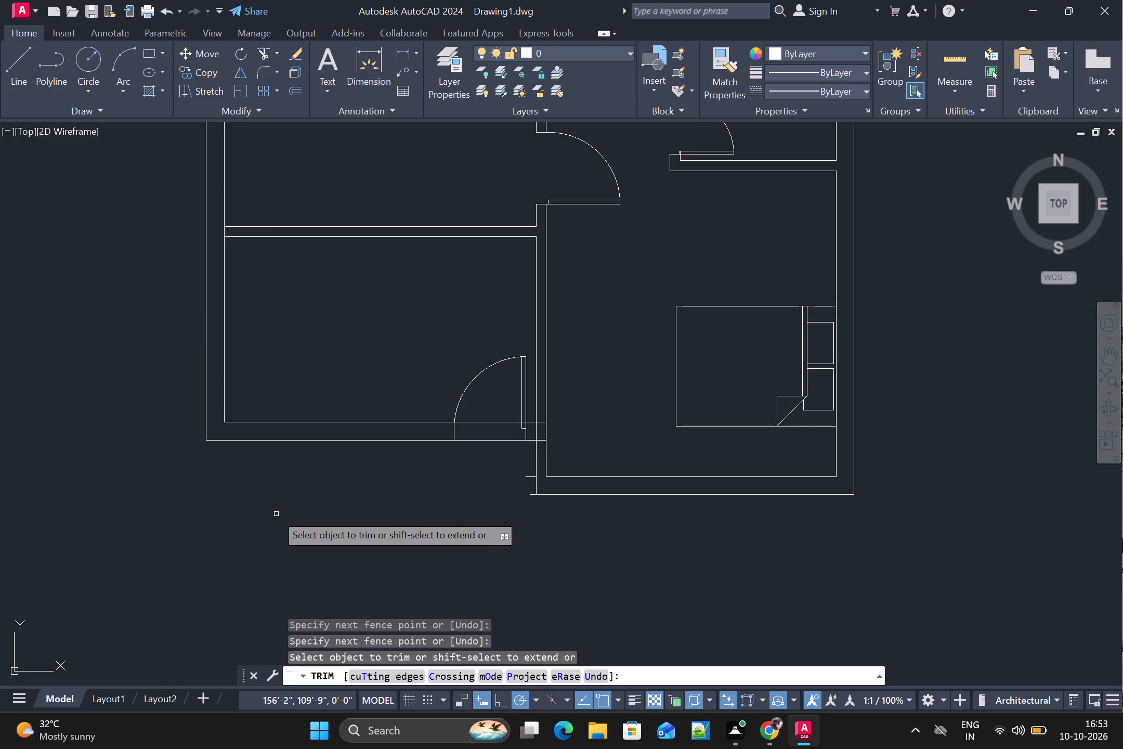
pyautogui.scroll(2, 469, 495)
pyautogui.moveTo(624, 440); pyautogui.dragTo(616, 477)
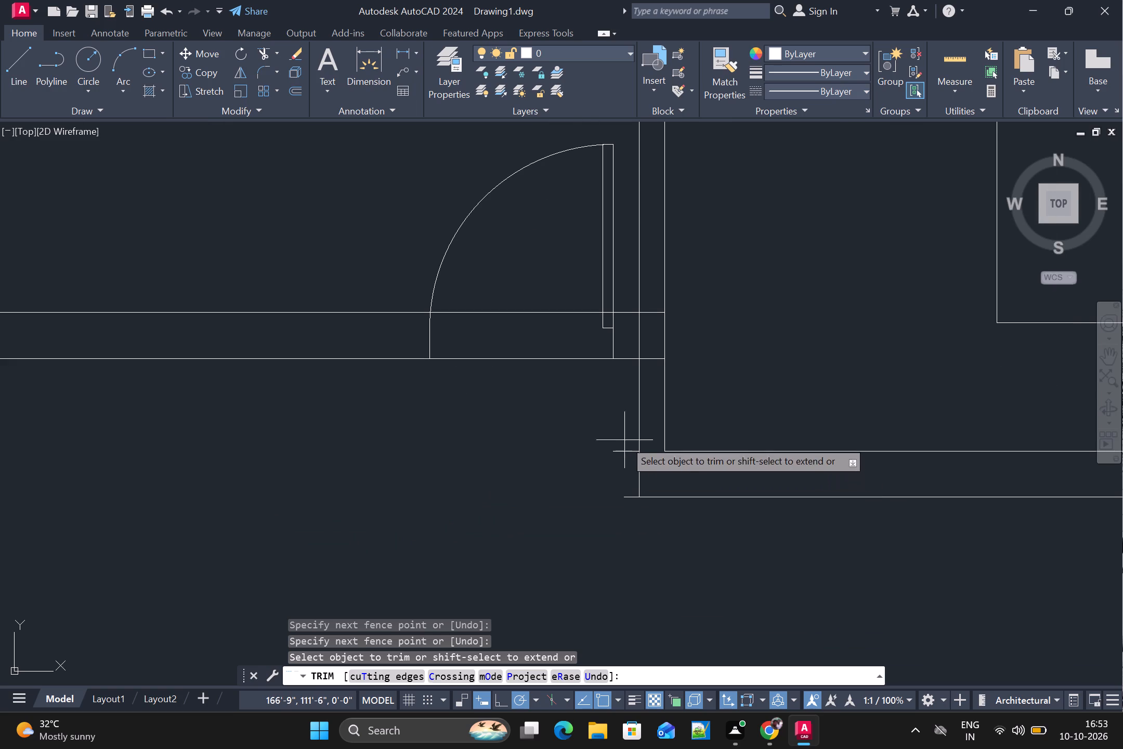
pyautogui.moveTo(616, 477); pyautogui.dragTo(614, 531)
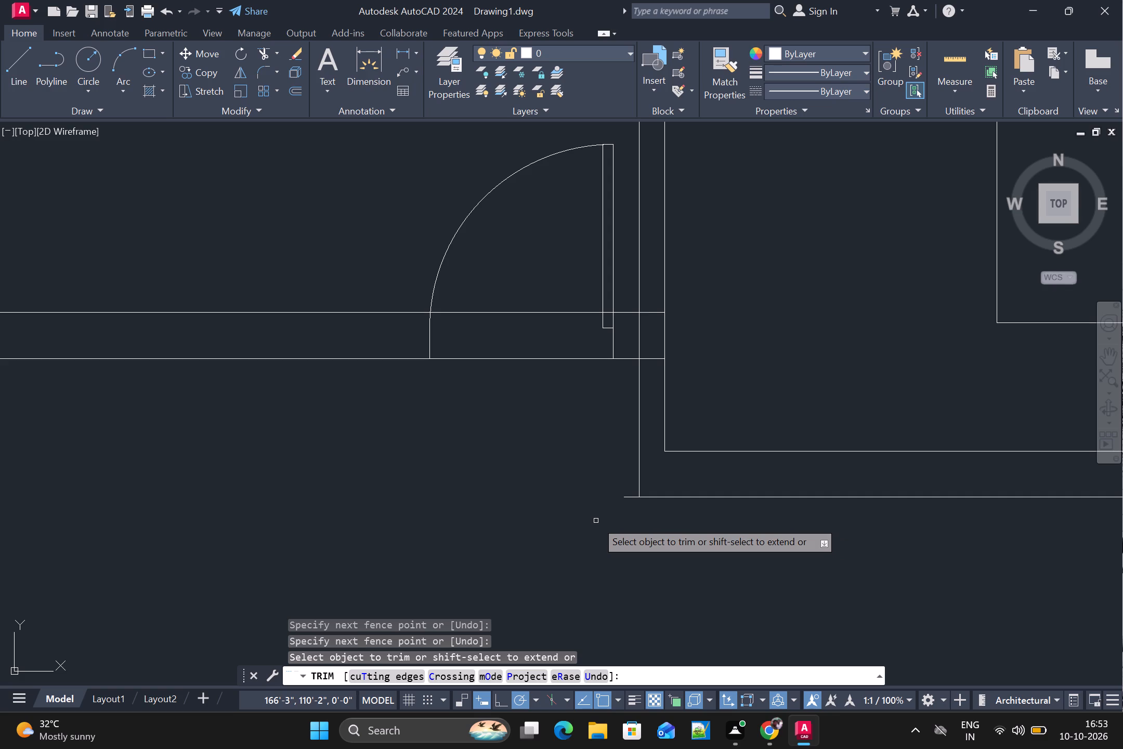
pyautogui.scroll(2, 613, 475)
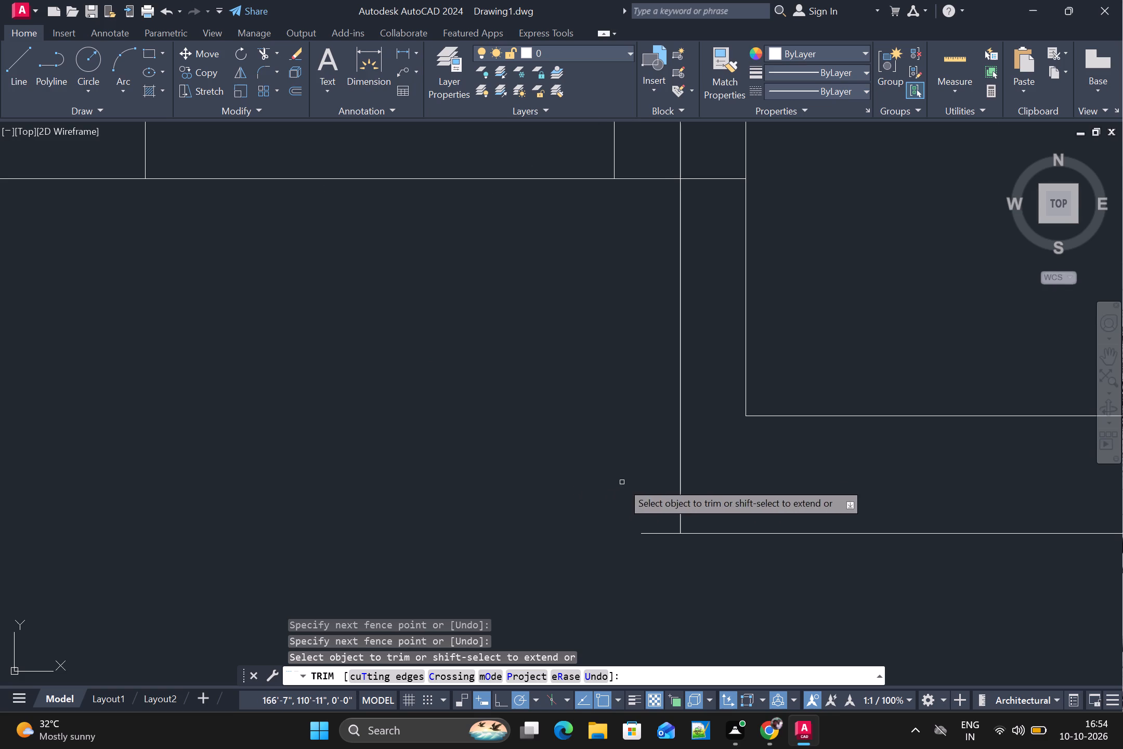
pyautogui.moveTo(659, 515); pyautogui.dragTo(639, 563)
pyautogui.scroll(-2, 639, 563)
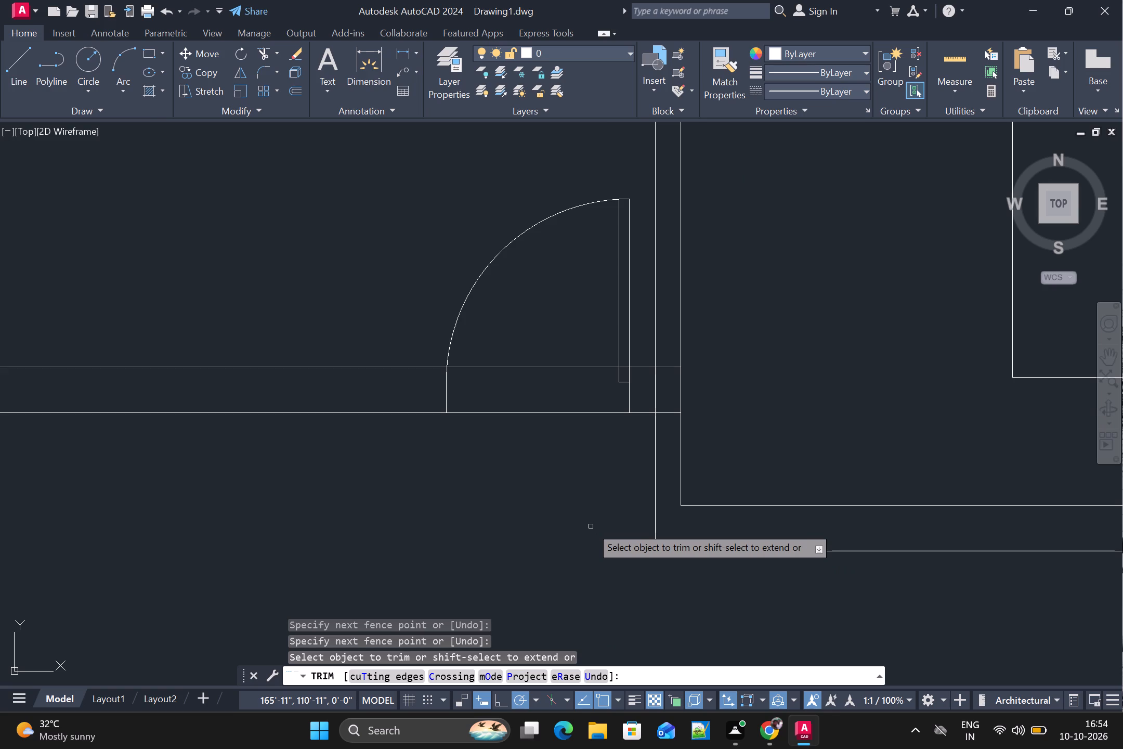
# Trim both relocated bottom wall lines across the entrance door opening, between the door's two jambs.
pyautogui.scroll(-1, 536, 481)
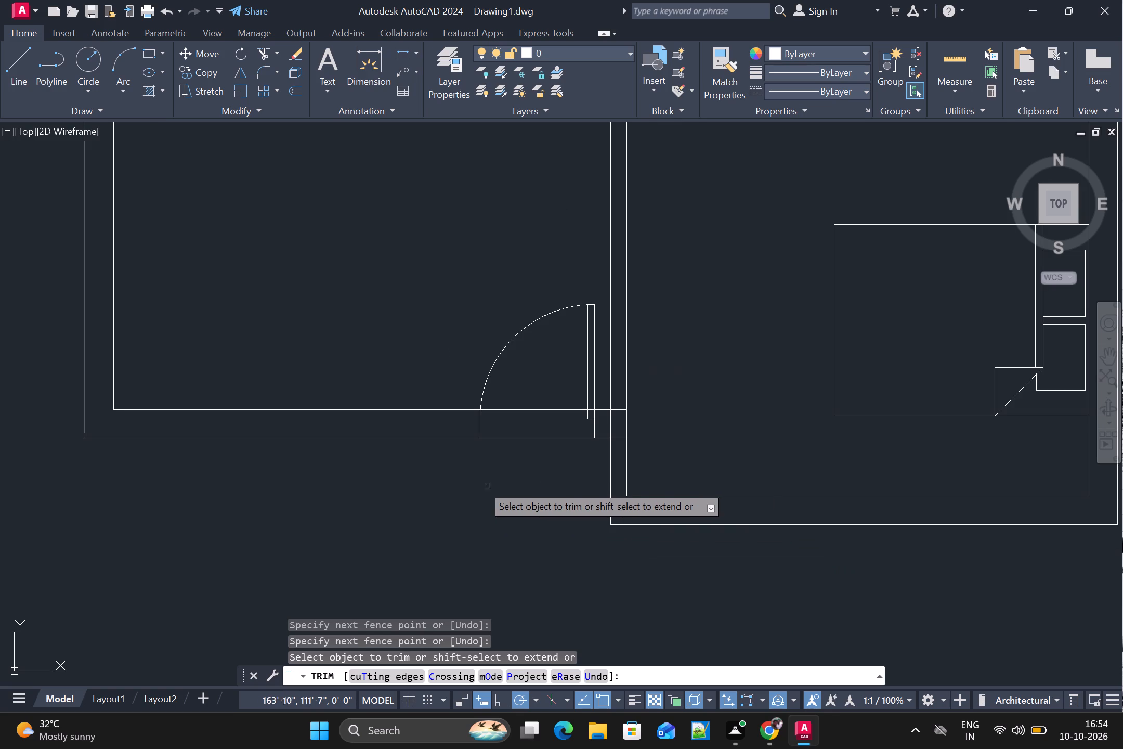
pyautogui.scroll(-1, 470, 488)
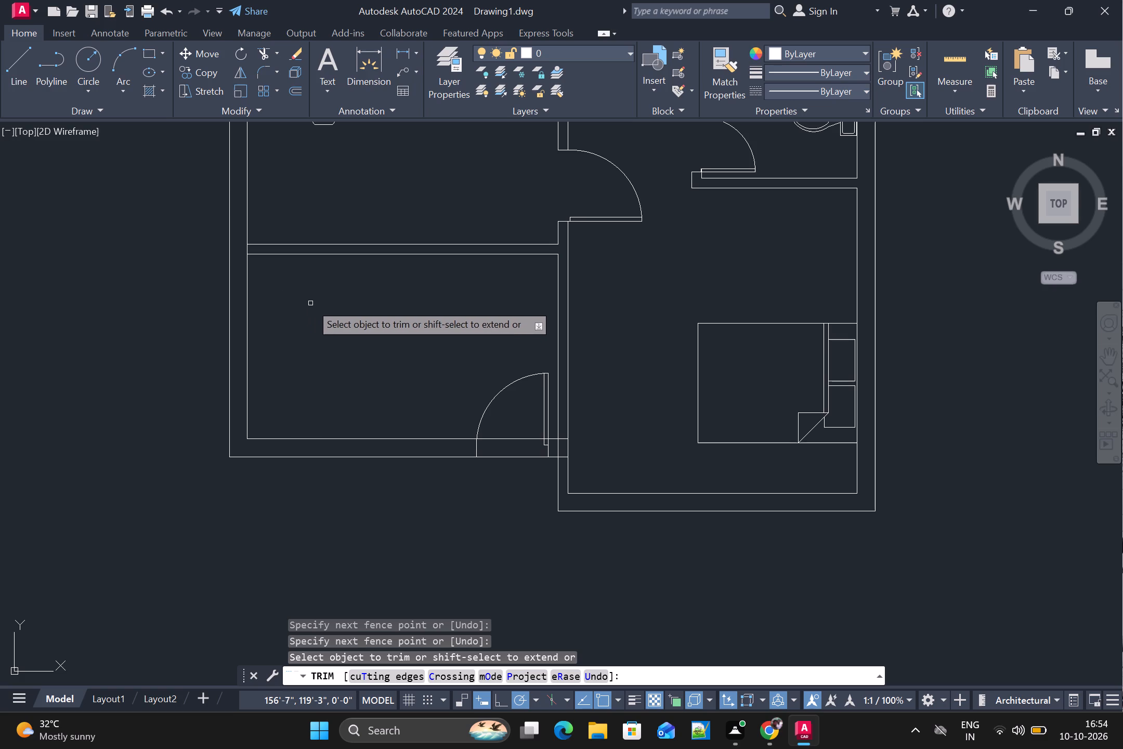
pyautogui.moveTo(356, 319); pyautogui.dragTo(336, 492, button='middle')
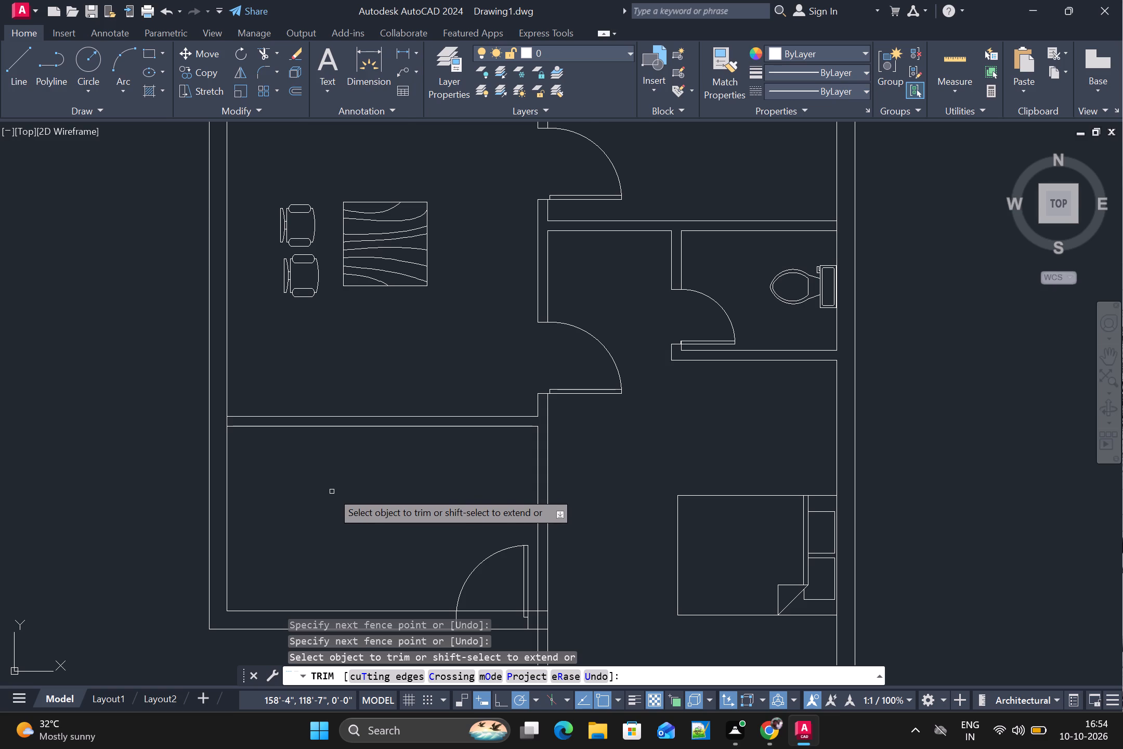
pyautogui.scroll(-1, 332, 492)
pyautogui.moveTo(364, 487); pyautogui.dragTo(357, 596, button='middle')
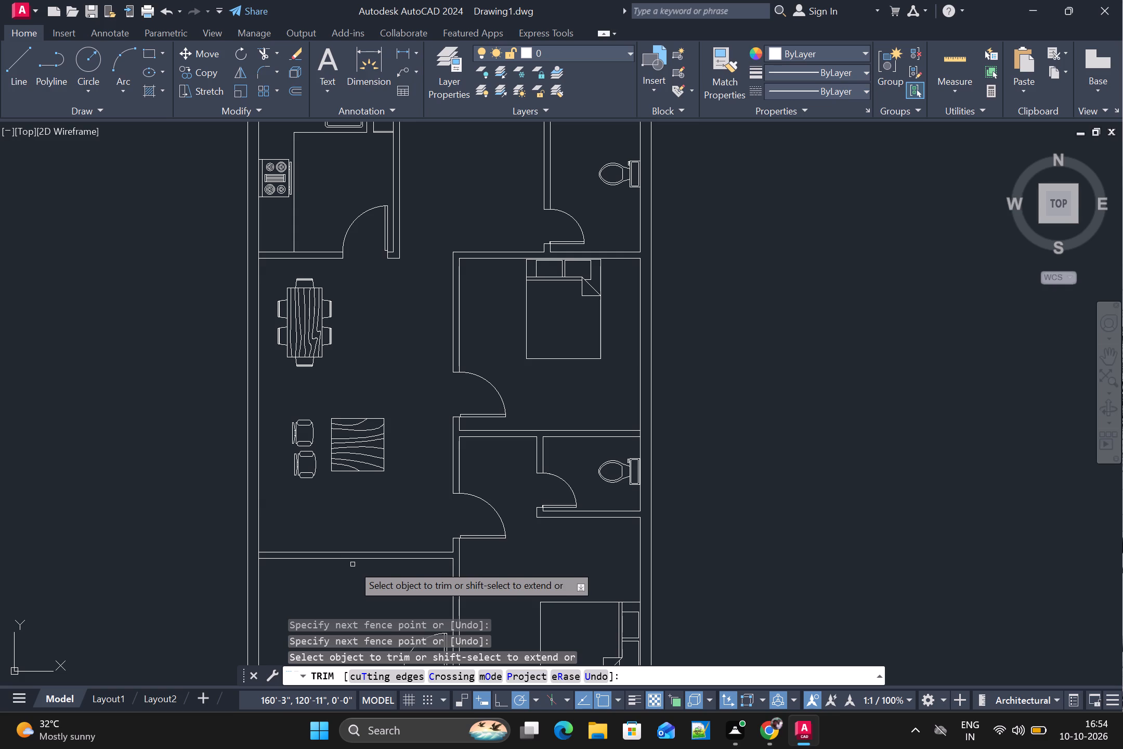
pyautogui.moveTo(357, 567); pyautogui.dragTo(365, 279, button='middle')
pyautogui.scroll(1, 365, 279)
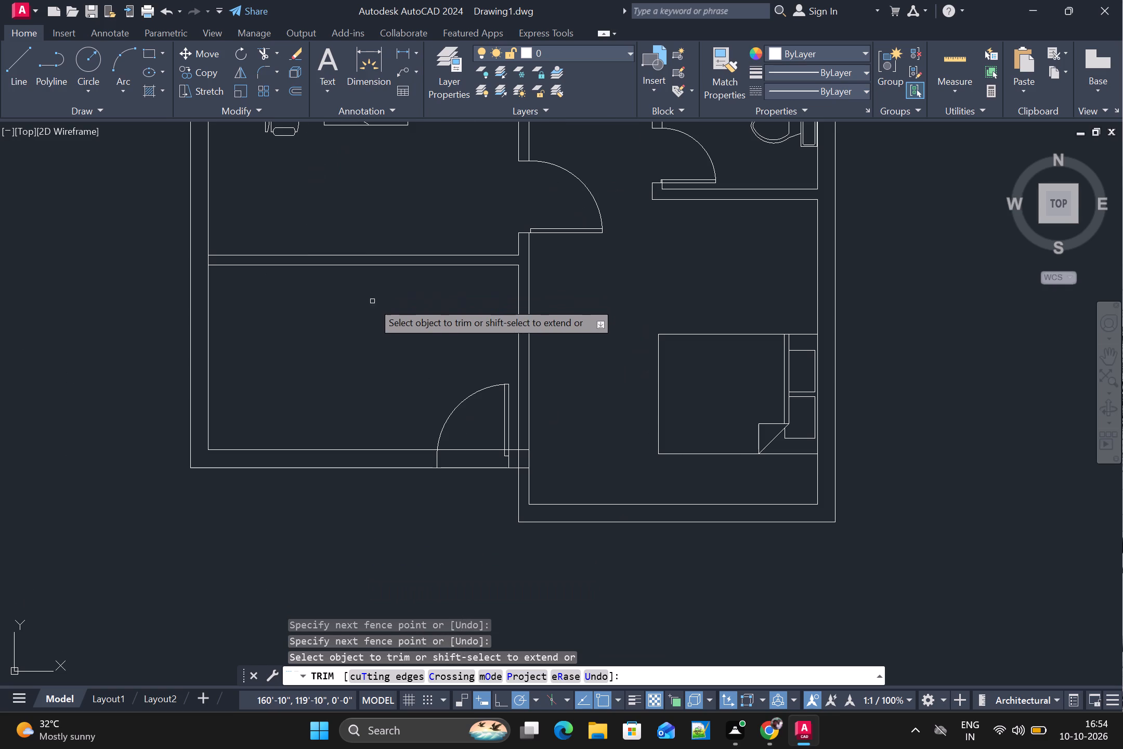
pyautogui.scroll(-1, 369, 306)
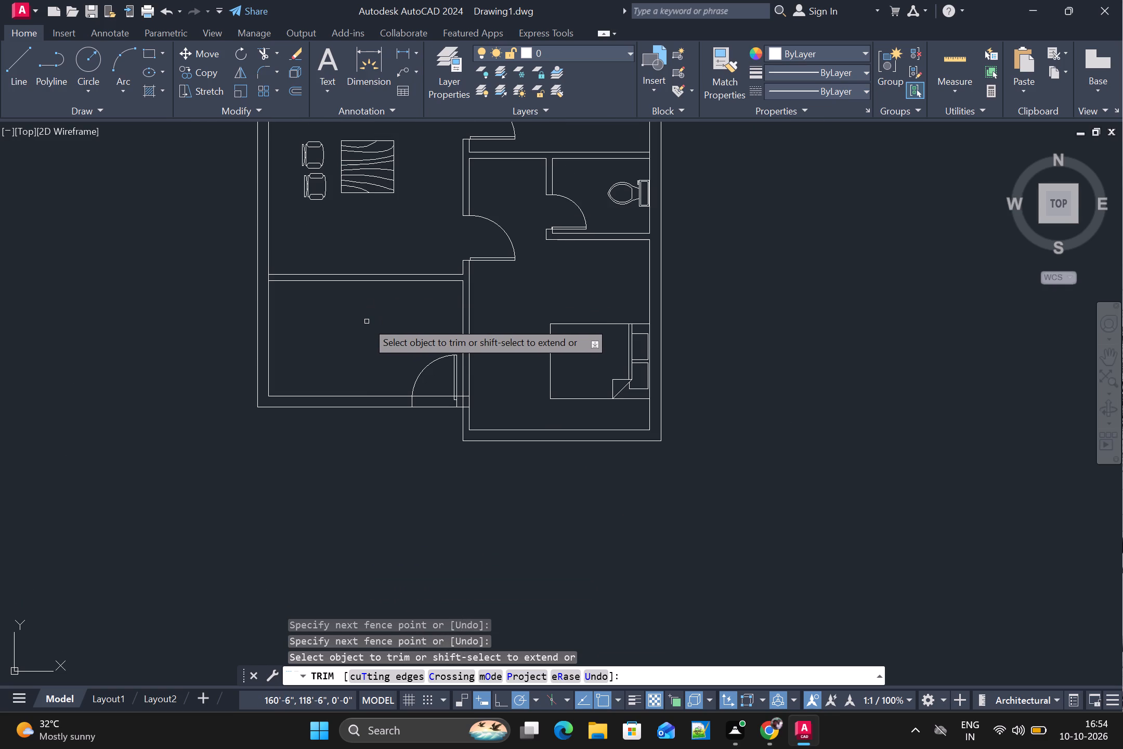
pyautogui.press('Escape')
pyautogui.write('TR')
pyautogui.press('Return')
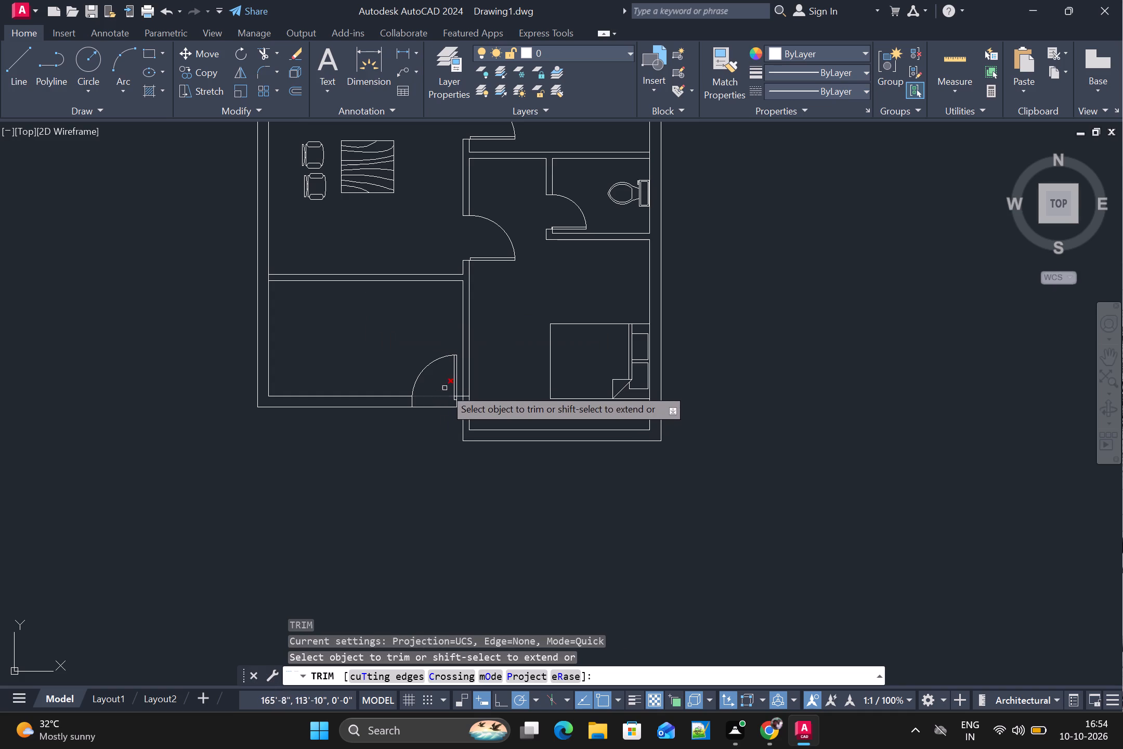
pyautogui.moveTo(439, 380); pyautogui.dragTo(432, 427)
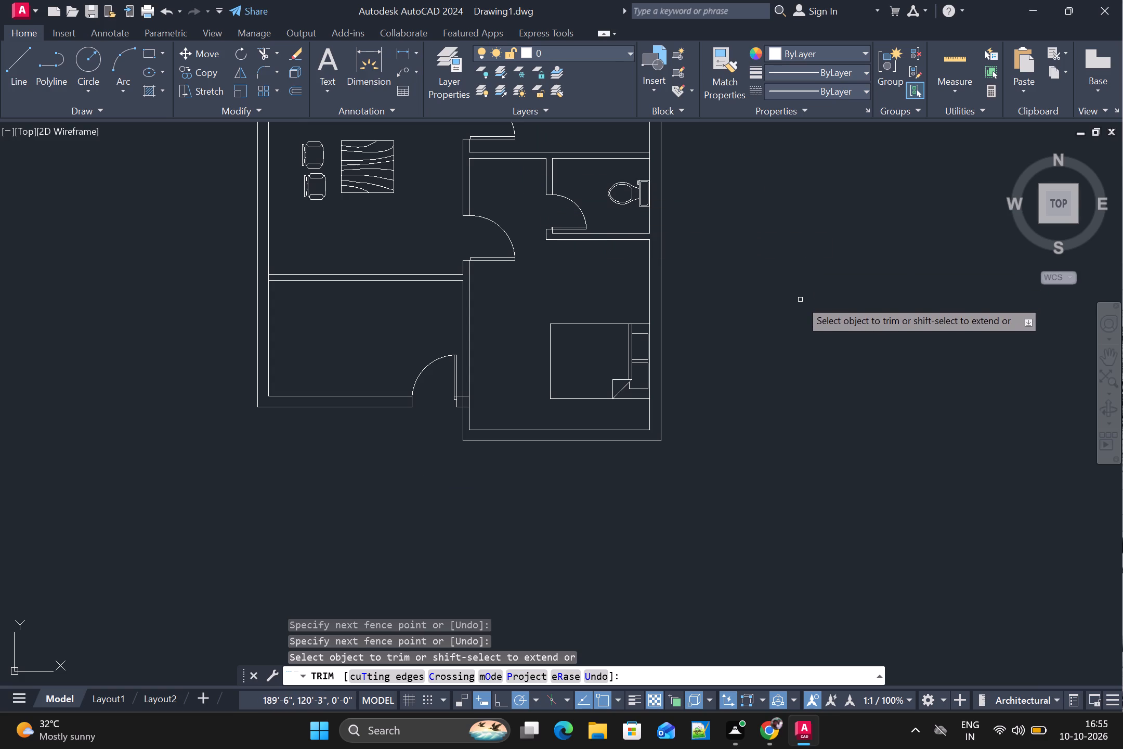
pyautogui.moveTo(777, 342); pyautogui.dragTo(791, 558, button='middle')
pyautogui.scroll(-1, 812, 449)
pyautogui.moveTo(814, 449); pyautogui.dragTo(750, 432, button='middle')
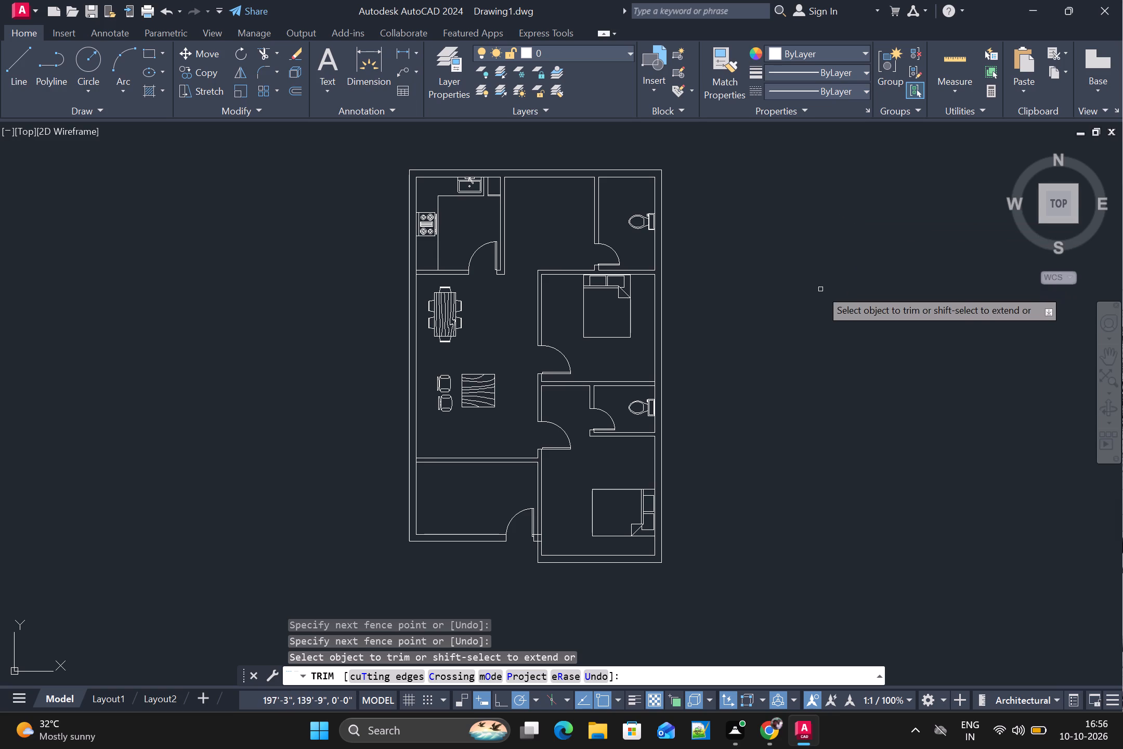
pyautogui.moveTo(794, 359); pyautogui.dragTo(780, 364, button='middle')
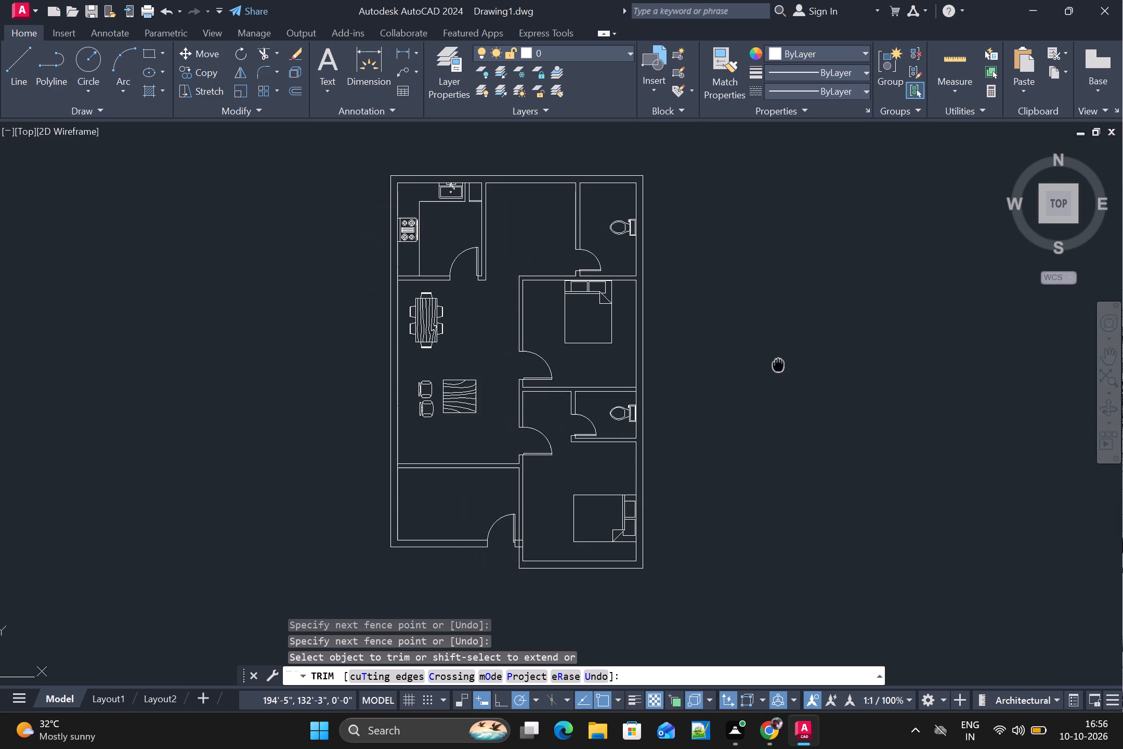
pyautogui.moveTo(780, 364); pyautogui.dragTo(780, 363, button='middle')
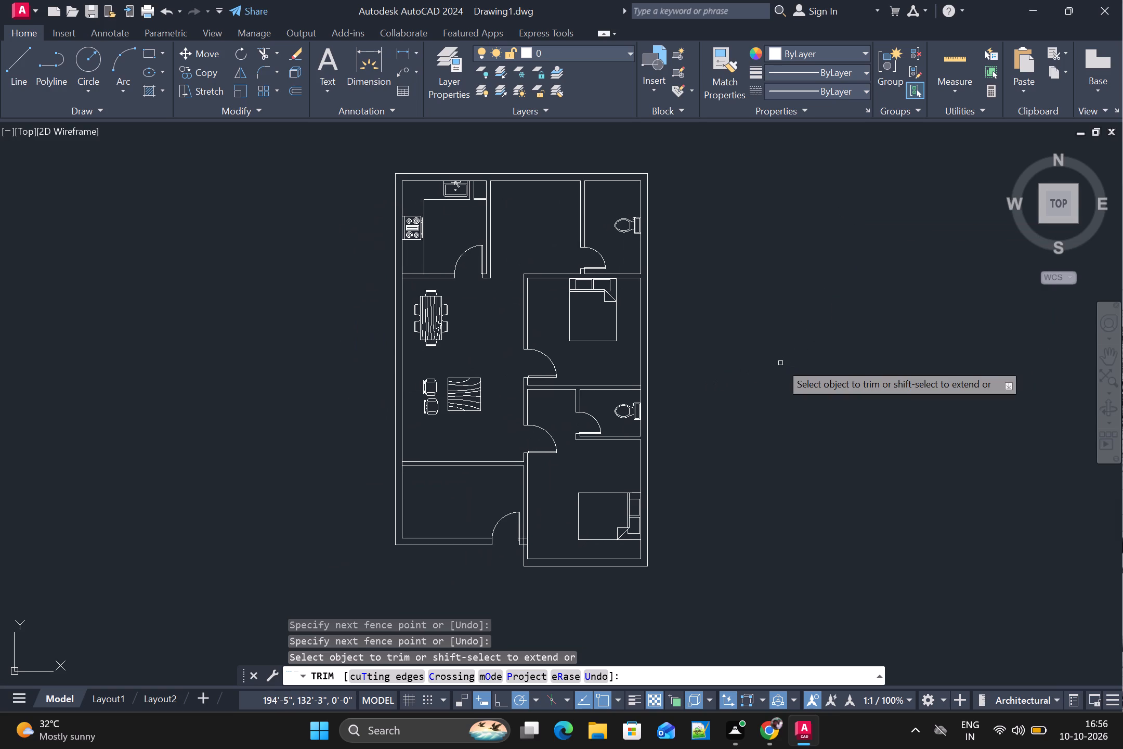
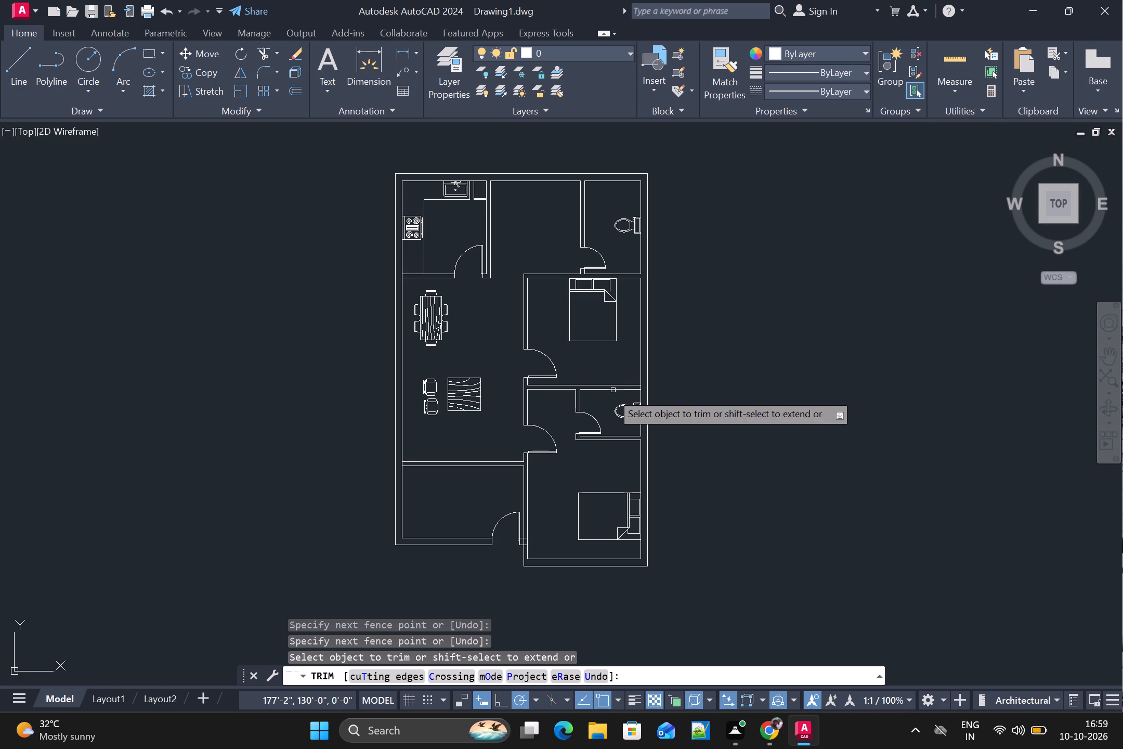
# Place single-line text reading KITCHEN in the kitchen beside the stove, with a height of about 8" and rotation 0.
pyautogui.moveTo(721, 430); pyautogui.dragTo(783, 455, button='middle')
pyautogui.scroll(2, 813, 272)
pyautogui.moveTo(814, 273); pyautogui.dragTo(941, 382, button='middle')
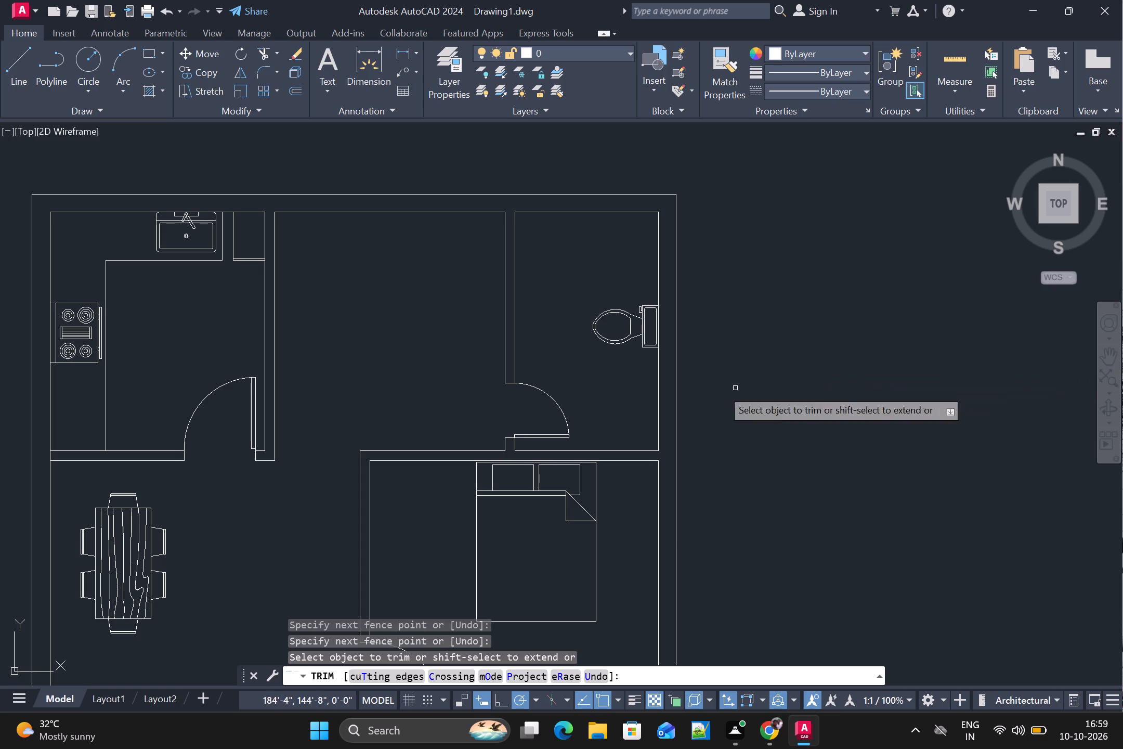
pyautogui.scroll(-1, 522, 338)
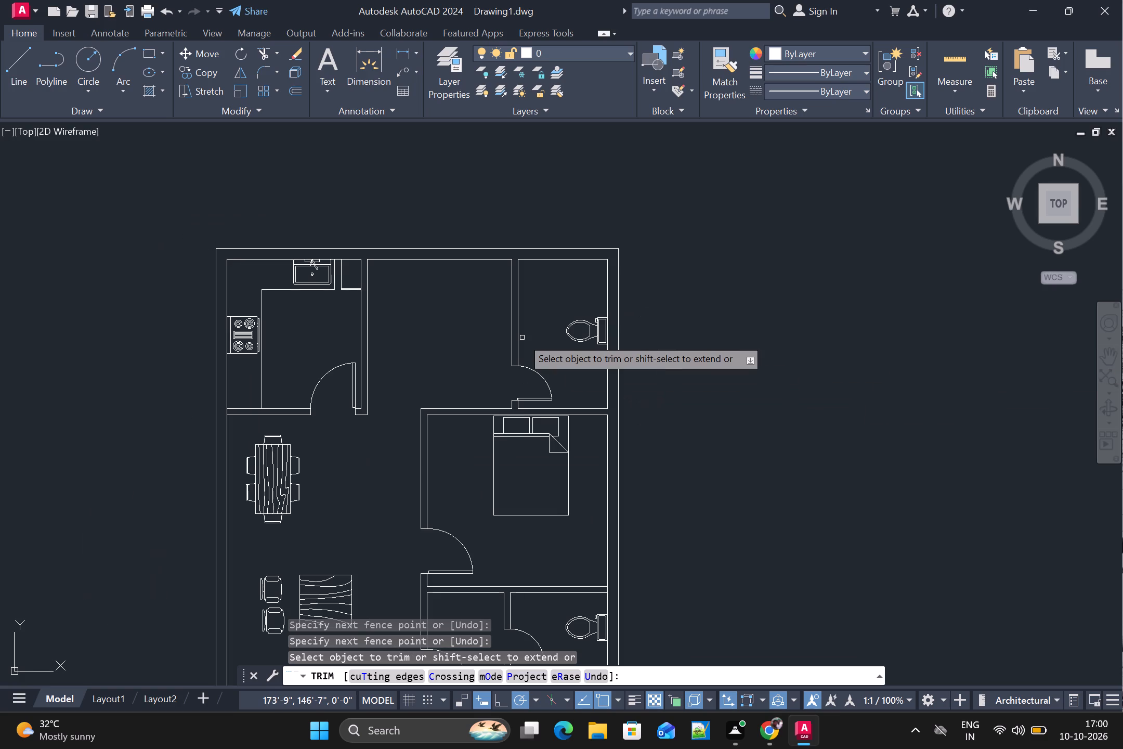
pyautogui.press('Escape')
pyautogui.write('DT')
pyautogui.press('Return')
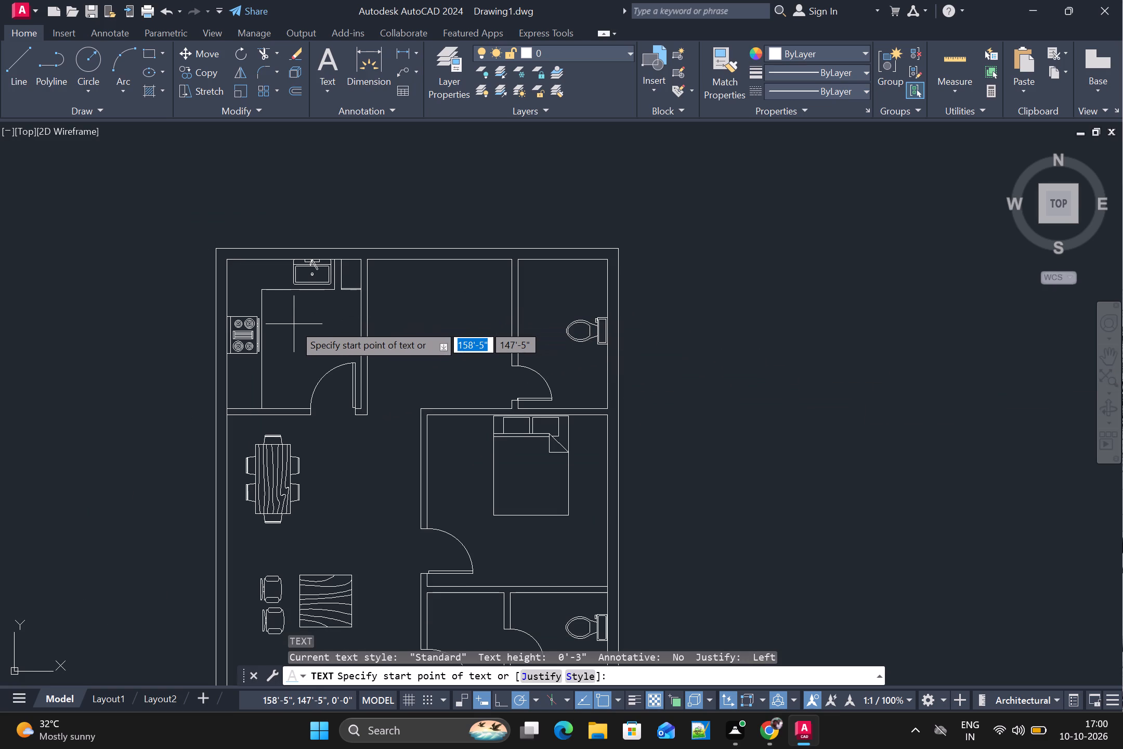
pyautogui.moveTo(294, 324); pyautogui.dragTo(420, 320, button='middle')
pyautogui.scroll(1, 385, 322)
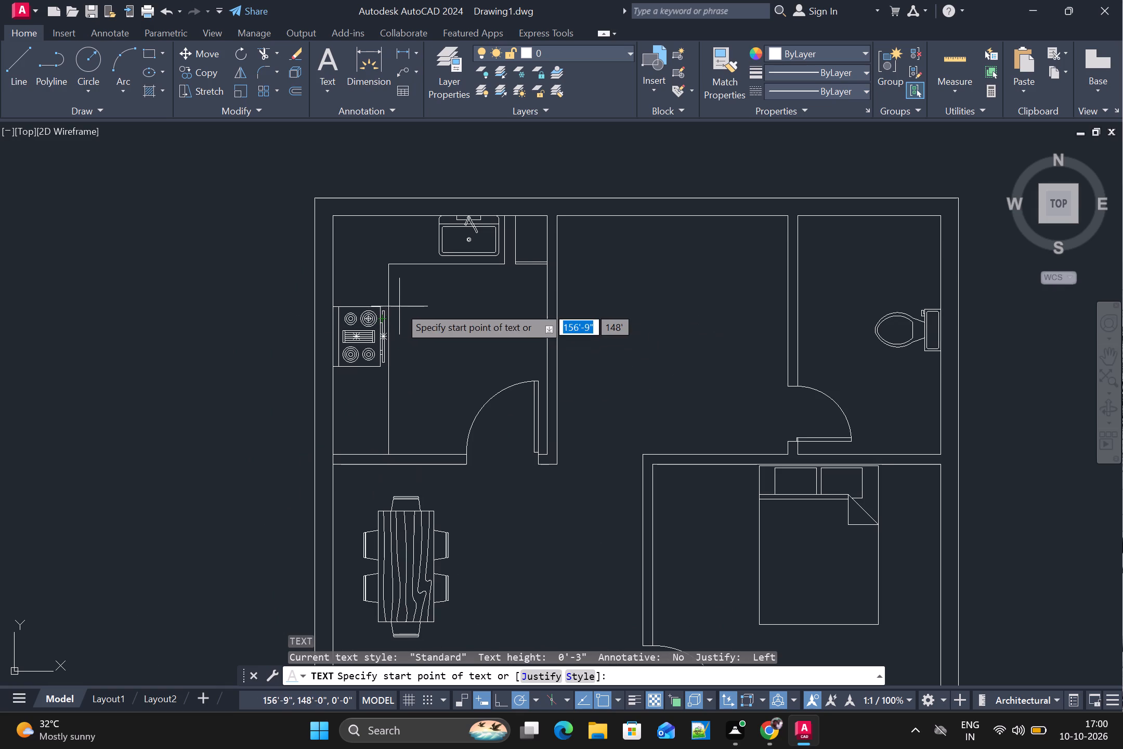
pyautogui.click(399, 306)
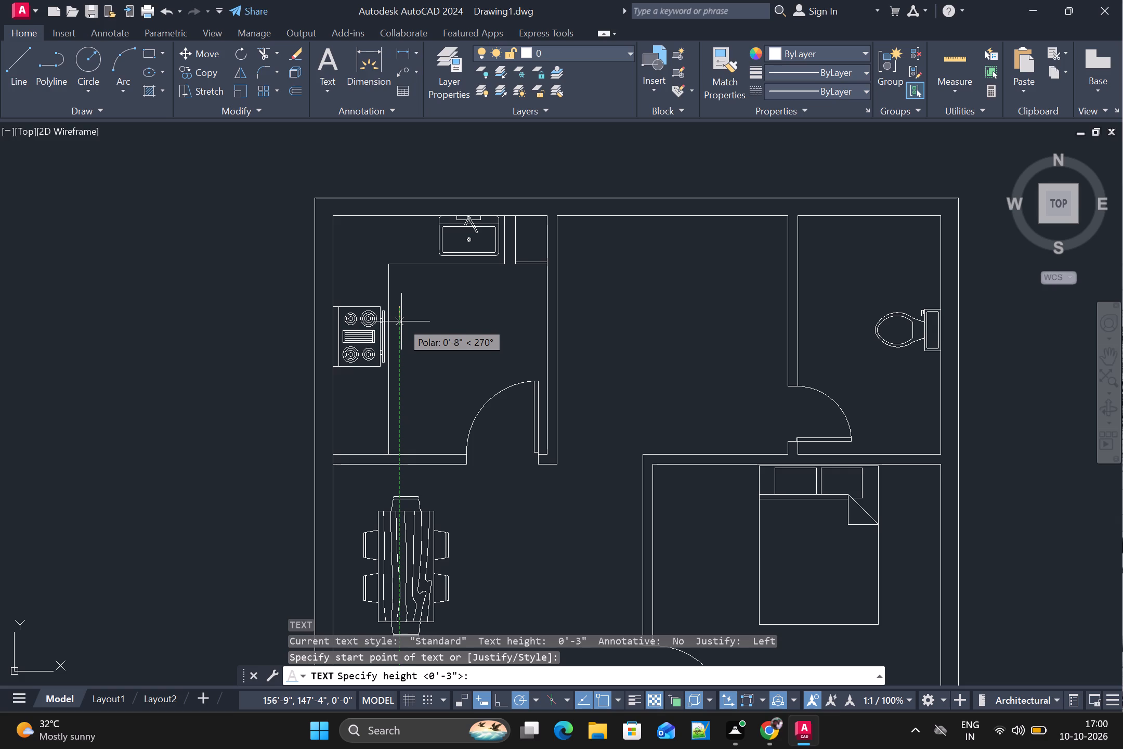
pyautogui.click(401, 321)
pyautogui.press('0')
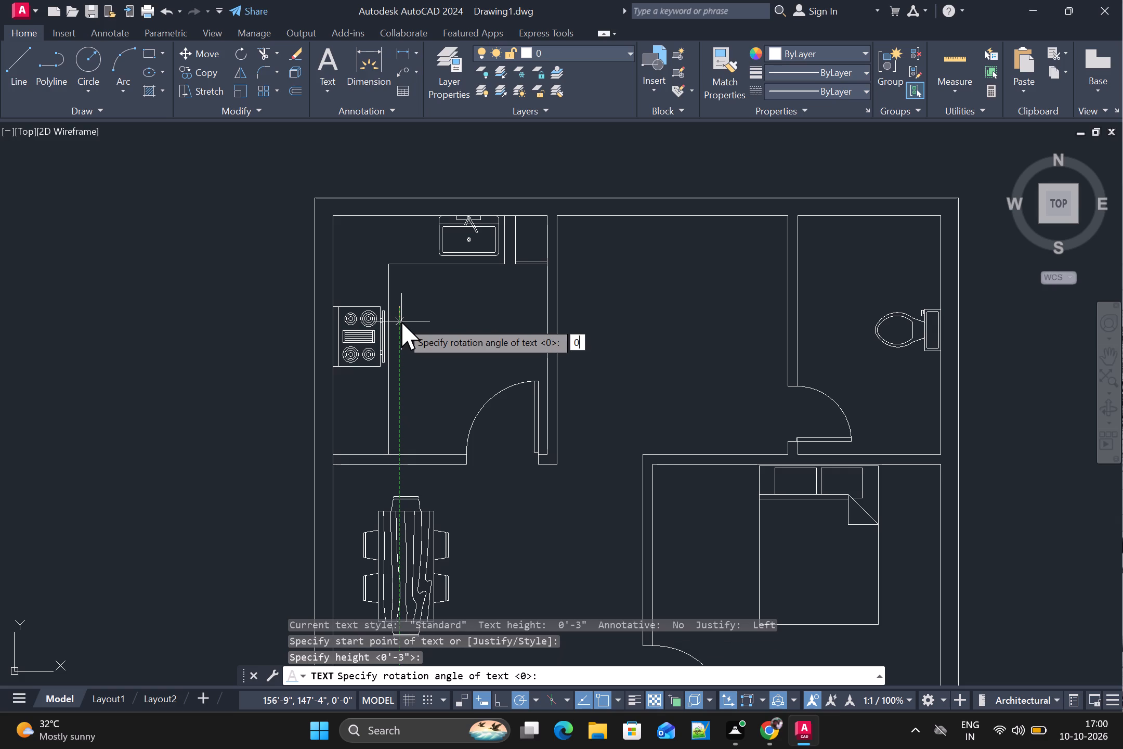
pyautogui.press('Return')
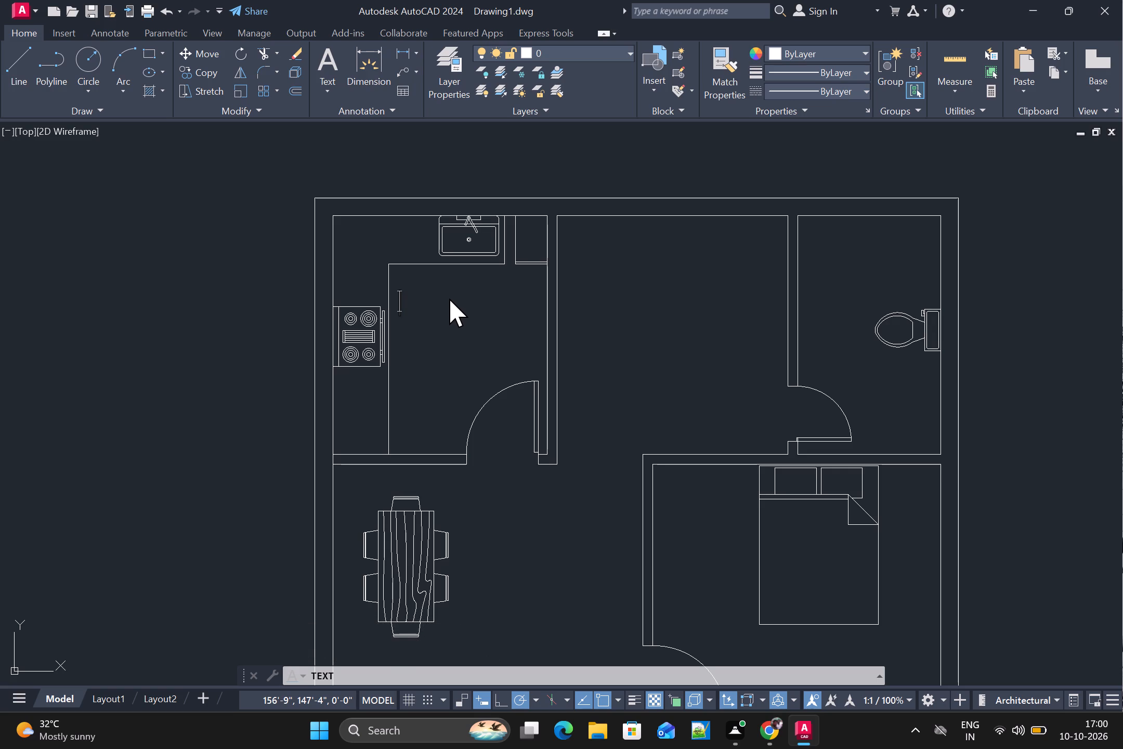
pyautogui.write('KITCHEN')
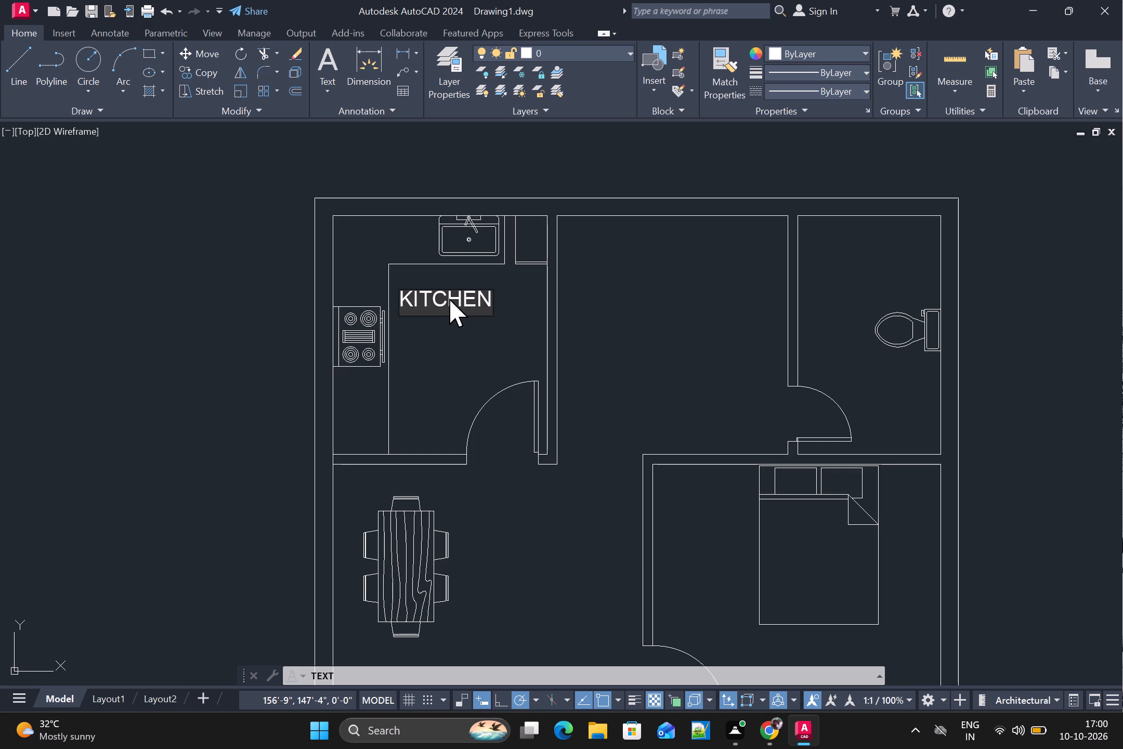
# Add the room size 10'-0"X9'-0" as a second text line beneath the KITCHEN label.
pyautogui.press('Return')
pyautogui.write('19')
pyautogui.press('BackSpace')
pyautogui.press('0')
pyautogui.press("'")
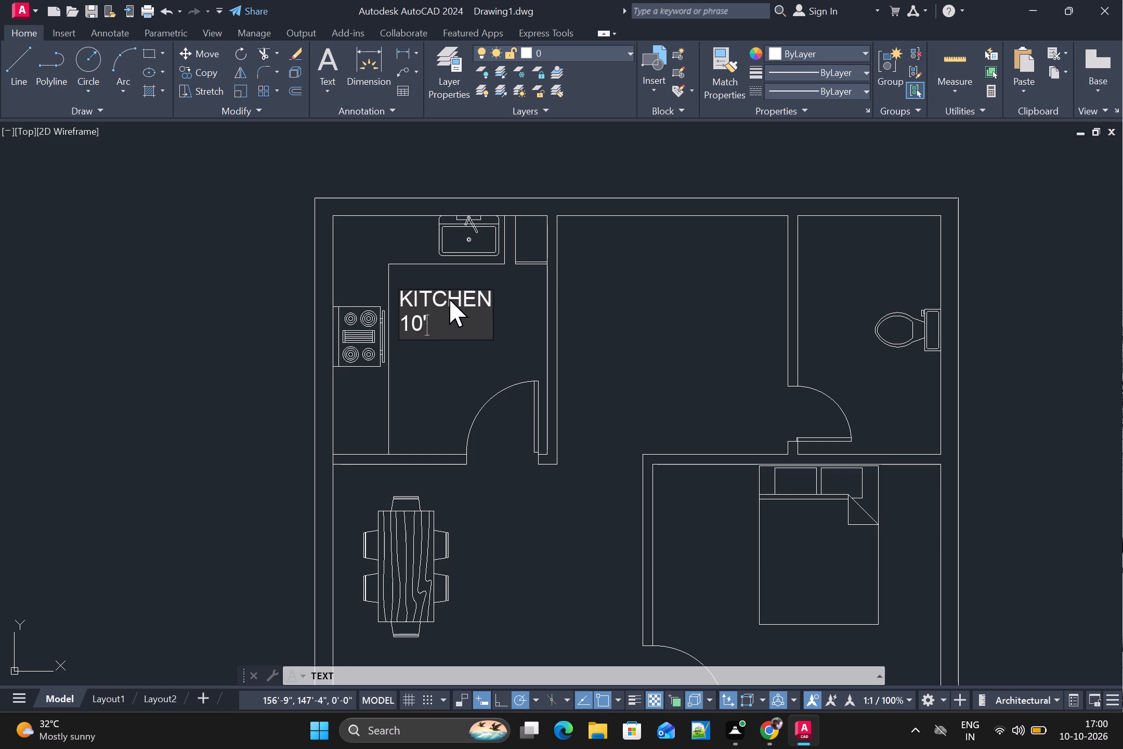
pyautogui.write('-0"')
pyautogui.write('X0')
pyautogui.press('BackSpace')
pyautogui.press('9')
pyautogui.write('\'-0"')
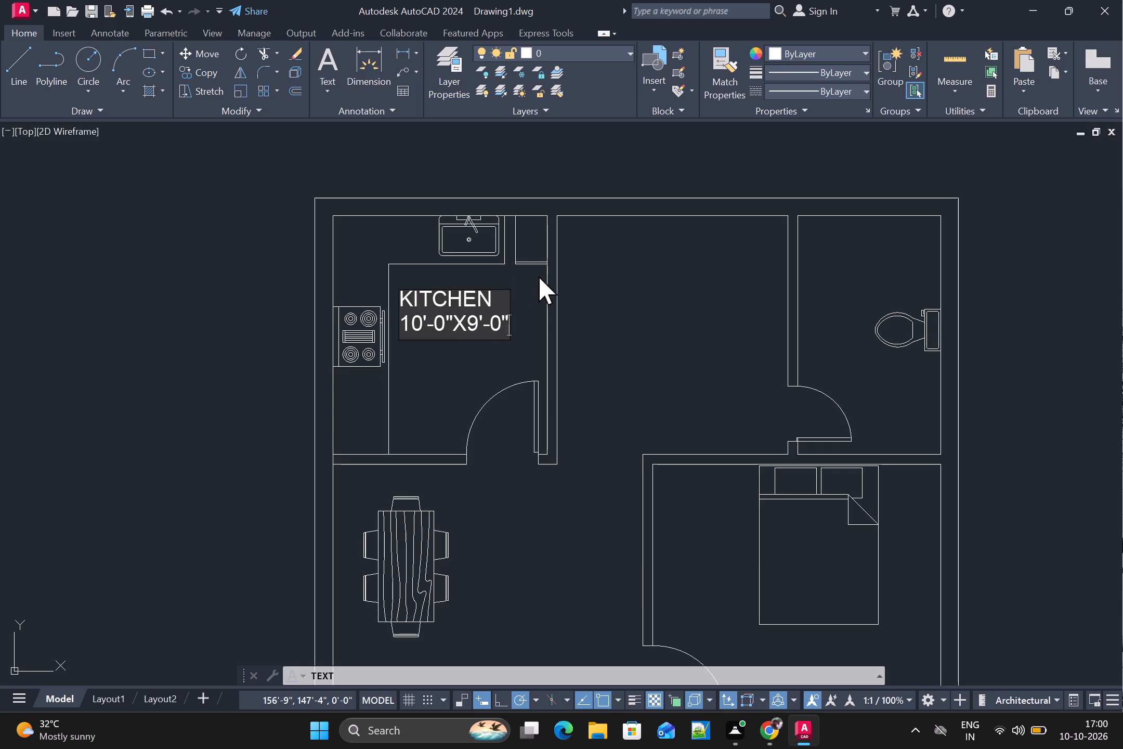
# Label the space between the kitchen and the upper toilet WASH AREA, with each word on its own line.
pyautogui.click(610, 271)
pyautogui.write('WASH BAS')
pyautogui.press('BackSpace')
pyautogui.press('BackSpace')
pyautogui.press('BackSpace')
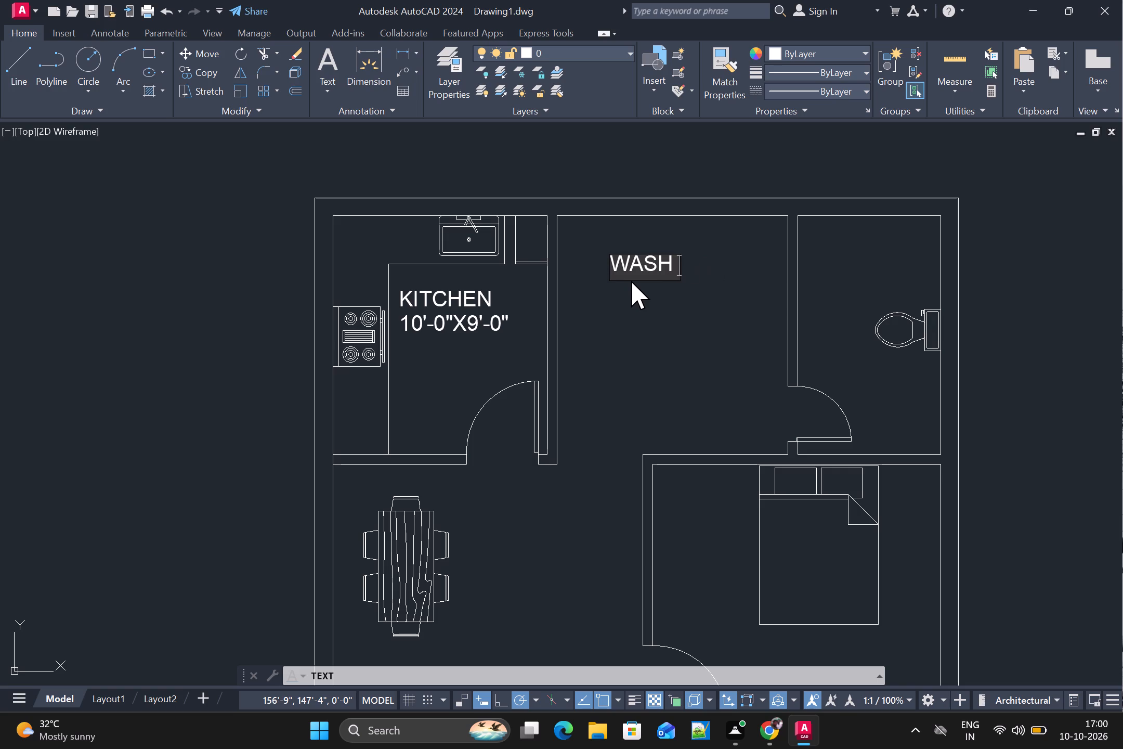
pyautogui.press('BackSpace')
pyautogui.press('Return')
pyautogui.press('a')
pyautogui.write('REA')
pyautogui.press('Return')
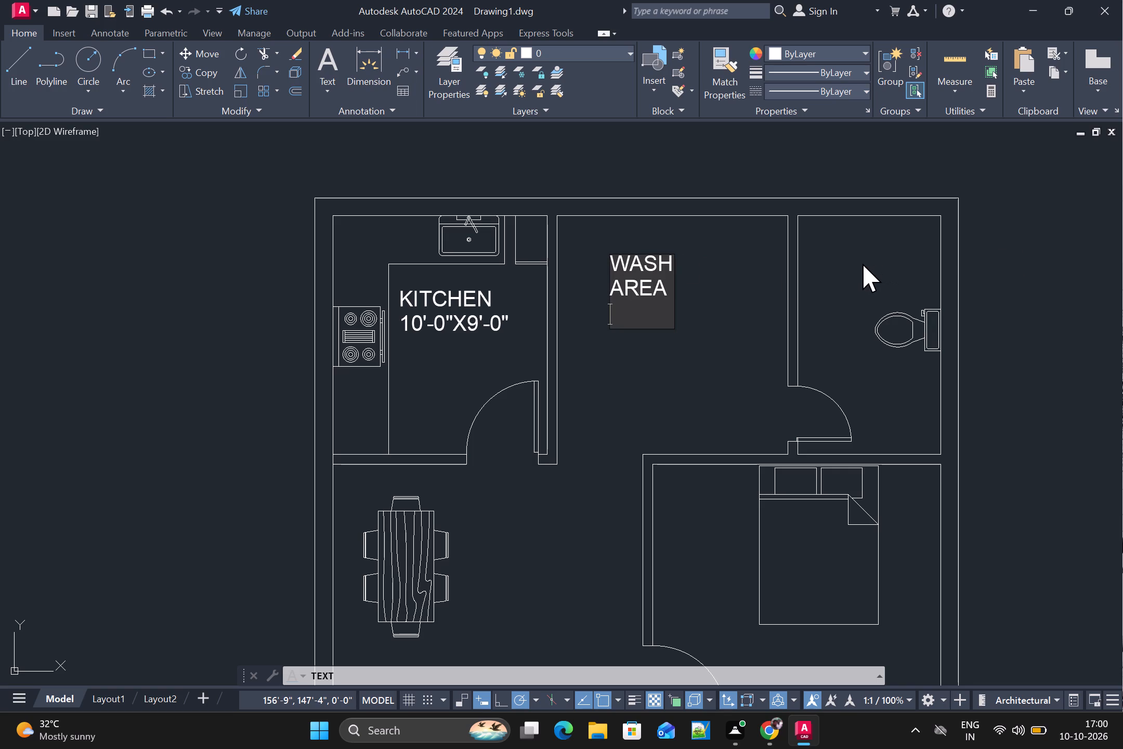
# Label the upper toilet C TOILET, with its size 8'-0"X6'-0" on a second line.
pyautogui.click(821, 262)
pyautogui.press('c')
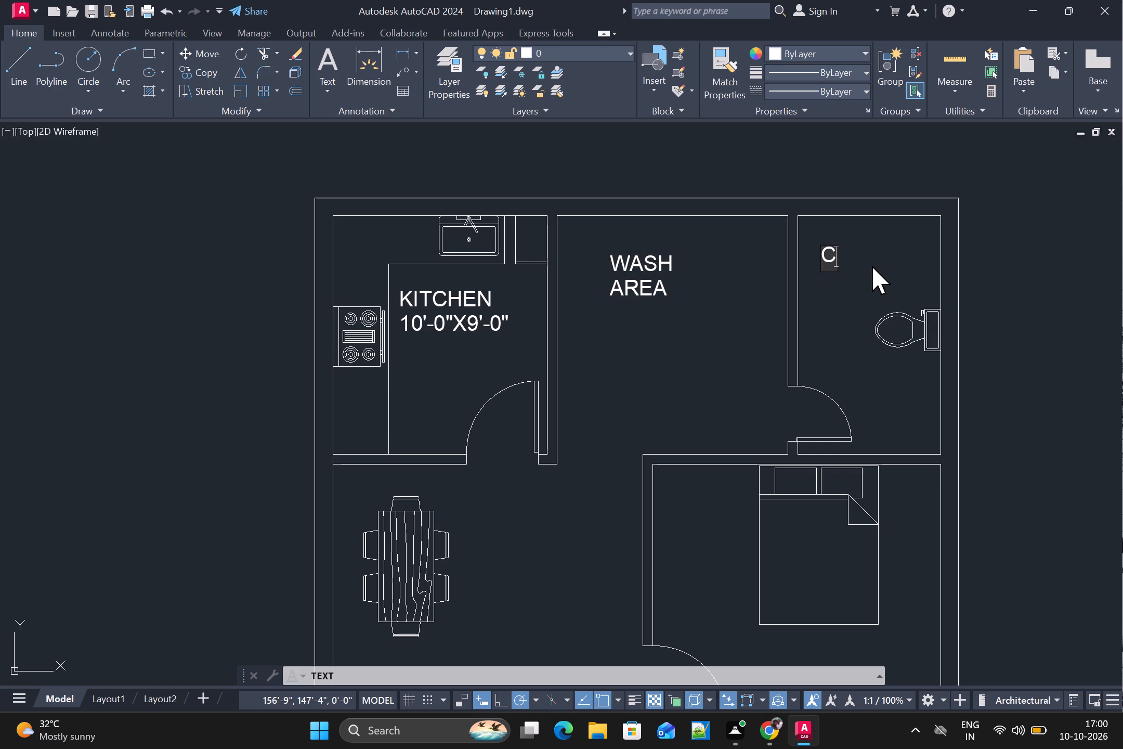
pyautogui.press('space')
pyautogui.write('TO')
pyautogui.write('ILET')
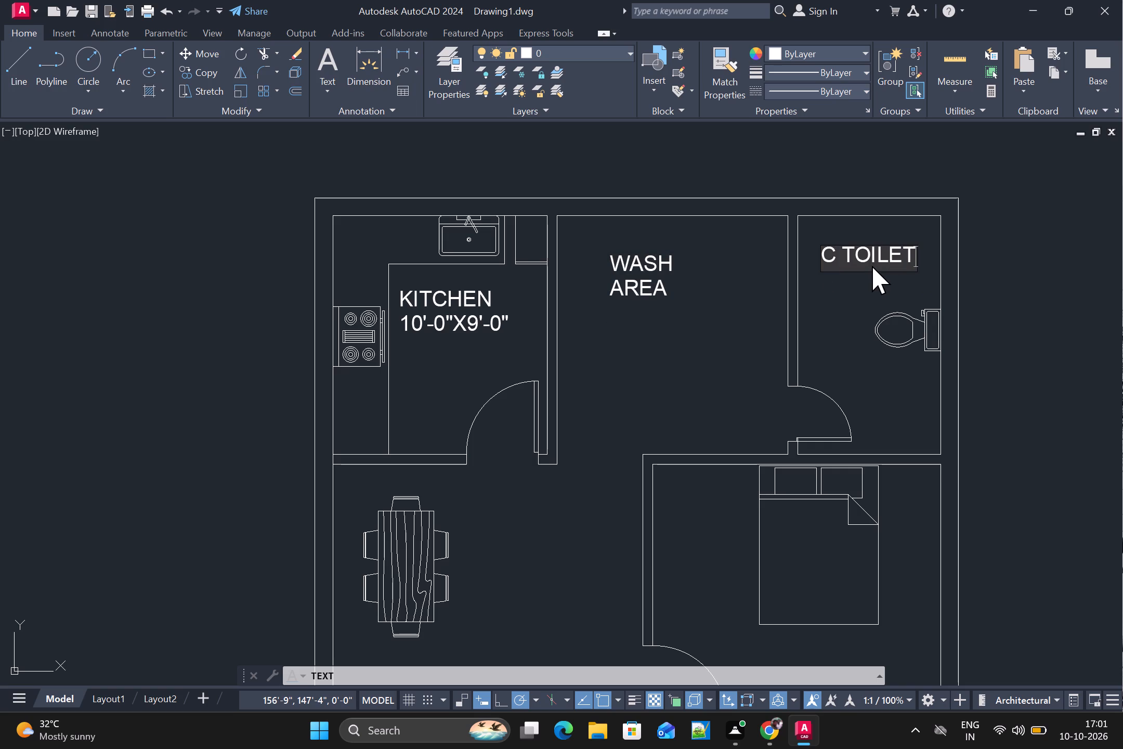
pyautogui.press('Return')
pyautogui.press('8')
pyautogui.write('\'-0"X')
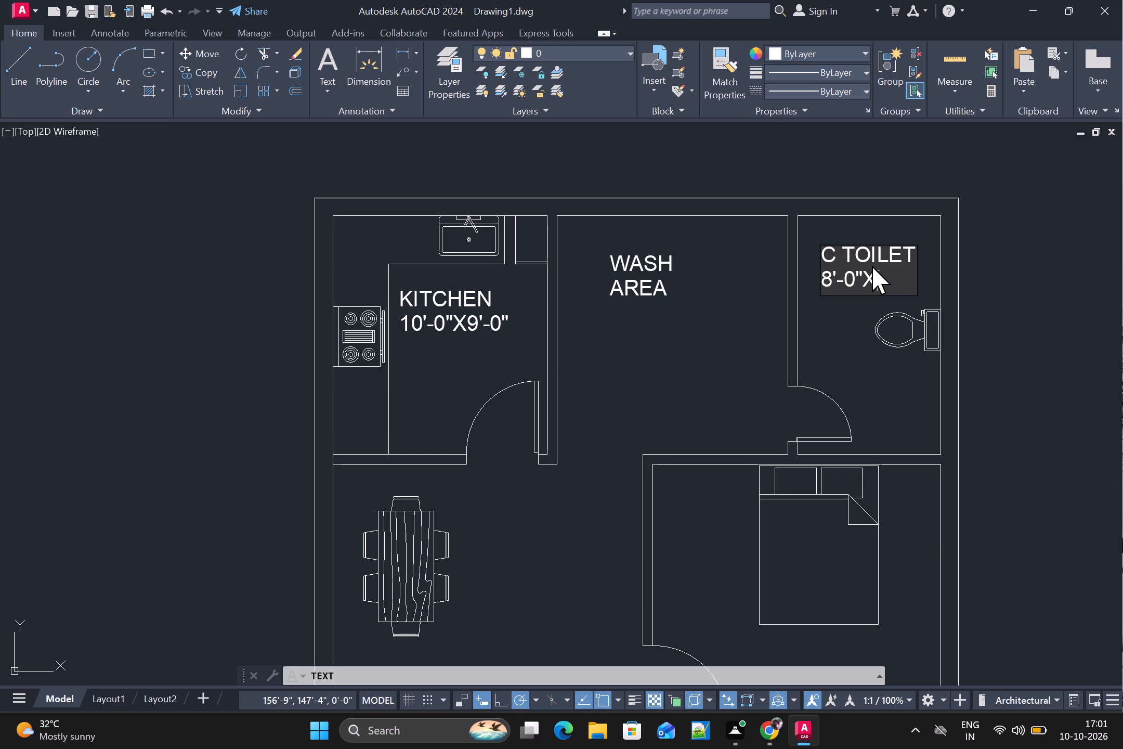
pyautogui.press('6')
pyautogui.write('\'-0"')
# Label the upper bedroom BED ROOM-1 below the bed, with its size 11'-6"X13'-0" on a second line.
pyautogui.scroll(-1, 772, 585)
pyautogui.moveTo(772, 584); pyautogui.dragTo(752, 407, button='middle')
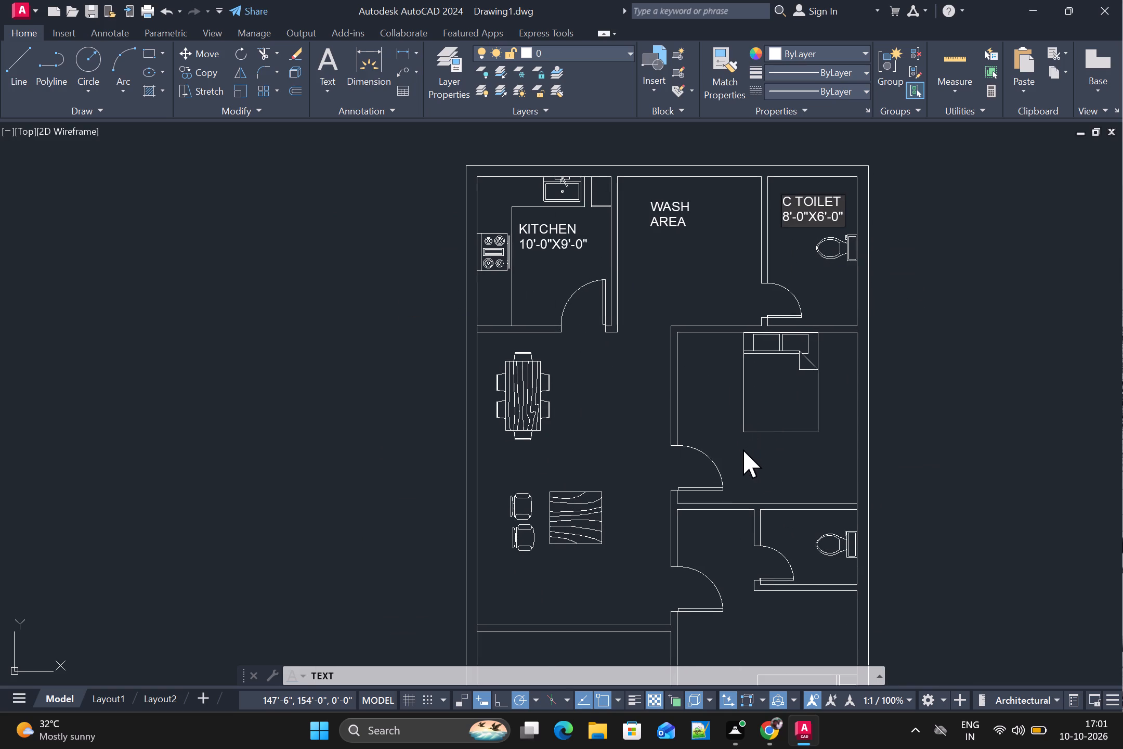
pyautogui.click(736, 454)
pyautogui.write('BED')
pyautogui.press('space')
pyautogui.write('ROOM')
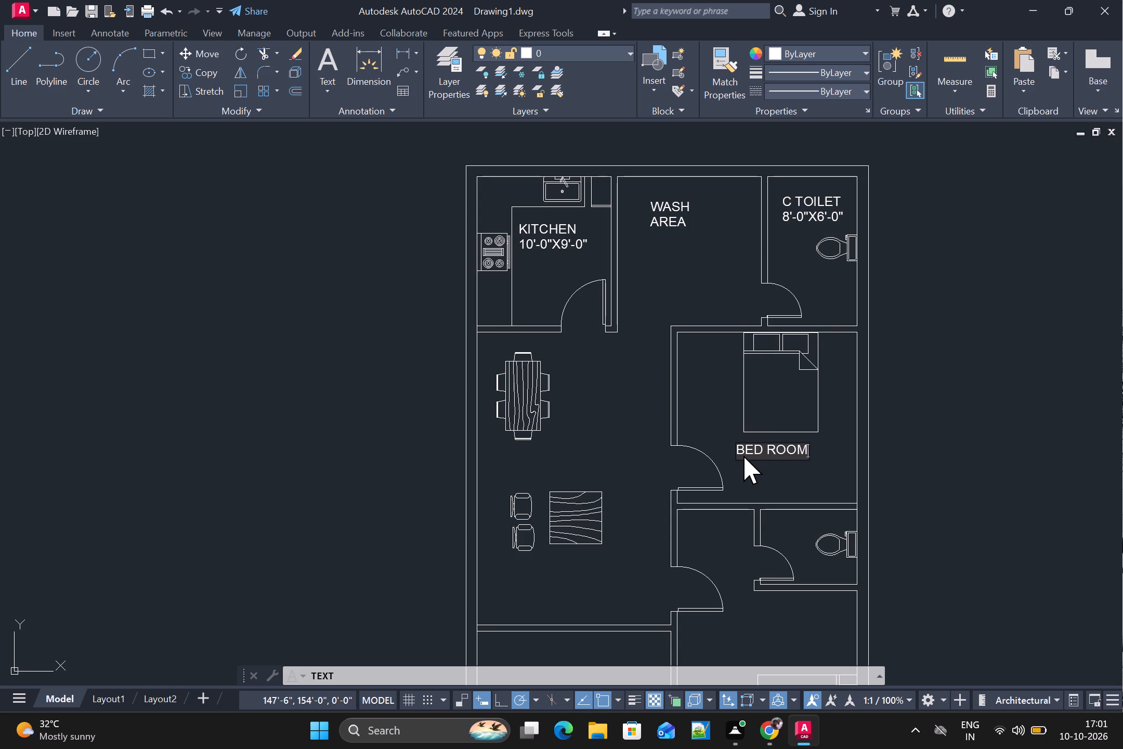
pyautogui.write('-1')
pyautogui.press('Return')
pyautogui.write('11')
pyautogui.write("'-")
pyautogui.press('6')
pyautogui.hotkey('shift', '"')
pyautogui.press('x')
pyautogui.write('13')
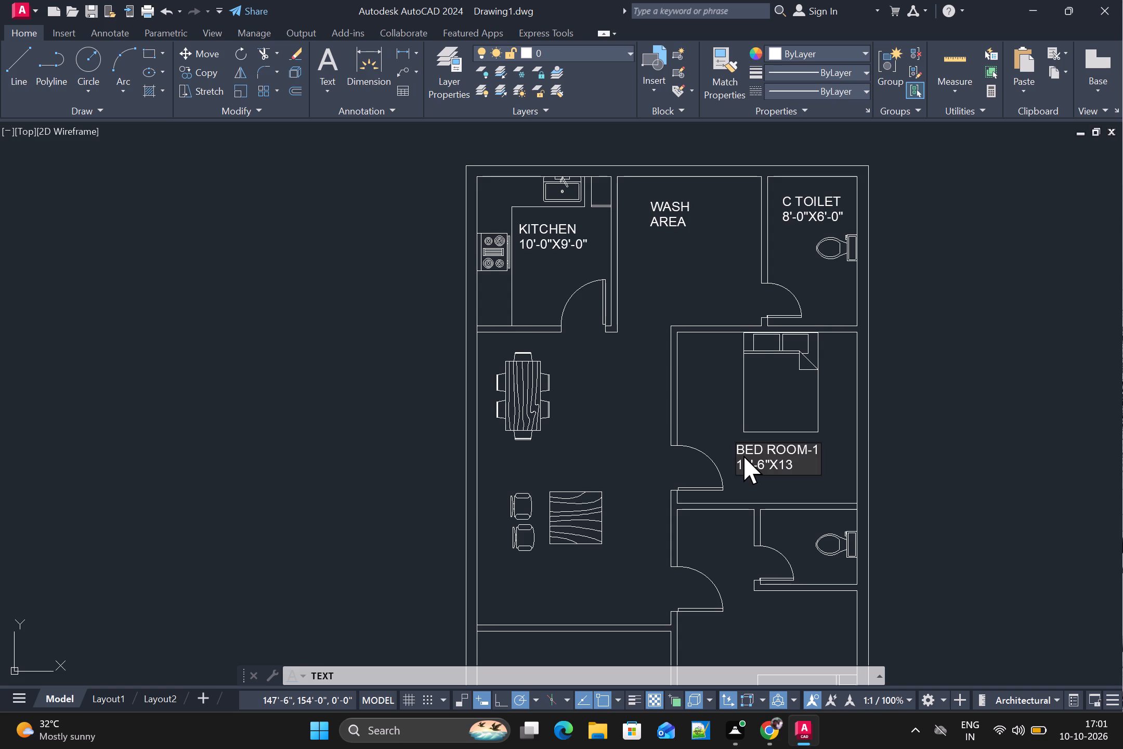
pyautogui.write("'-")
pyautogui.write('0"')
# Label the small space below BED ROOM-1, beside the lower toilet, DRESS, with its size 4'7"X5'0" on a second line.
pyautogui.moveTo(712, 549); pyautogui.dragTo(712, 537, button='middle')
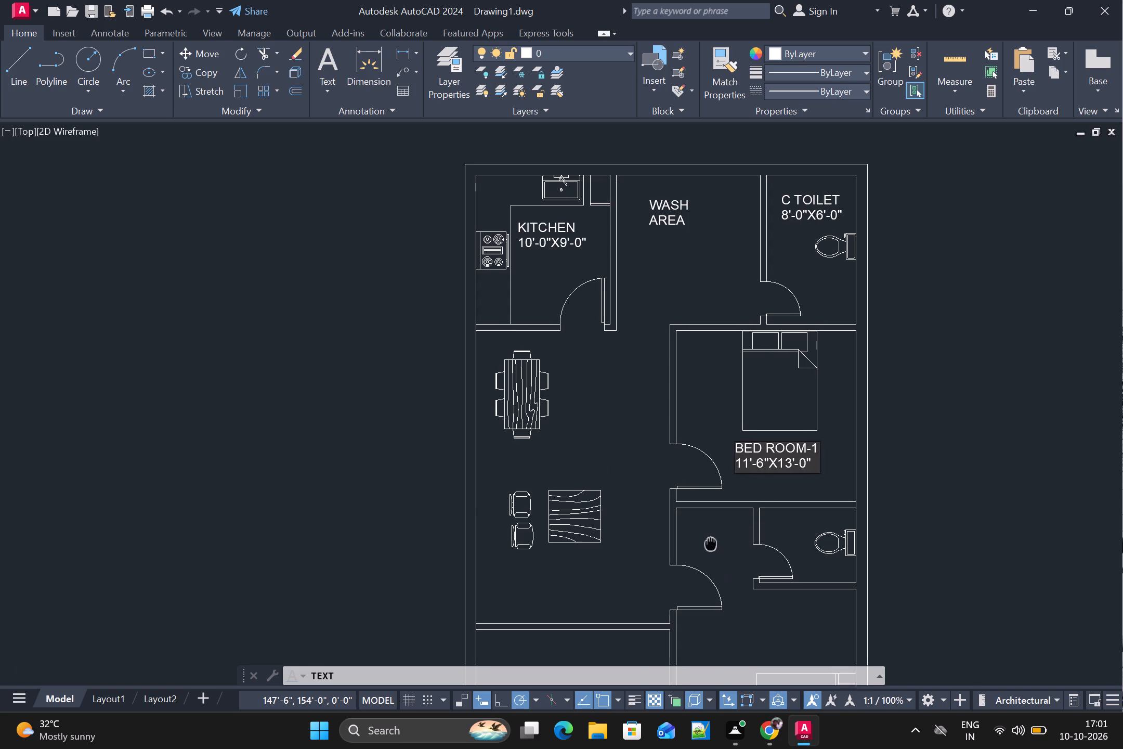
pyautogui.moveTo(712, 537); pyautogui.dragTo(723, 495, button='middle')
pyautogui.scroll(2, 723, 494)
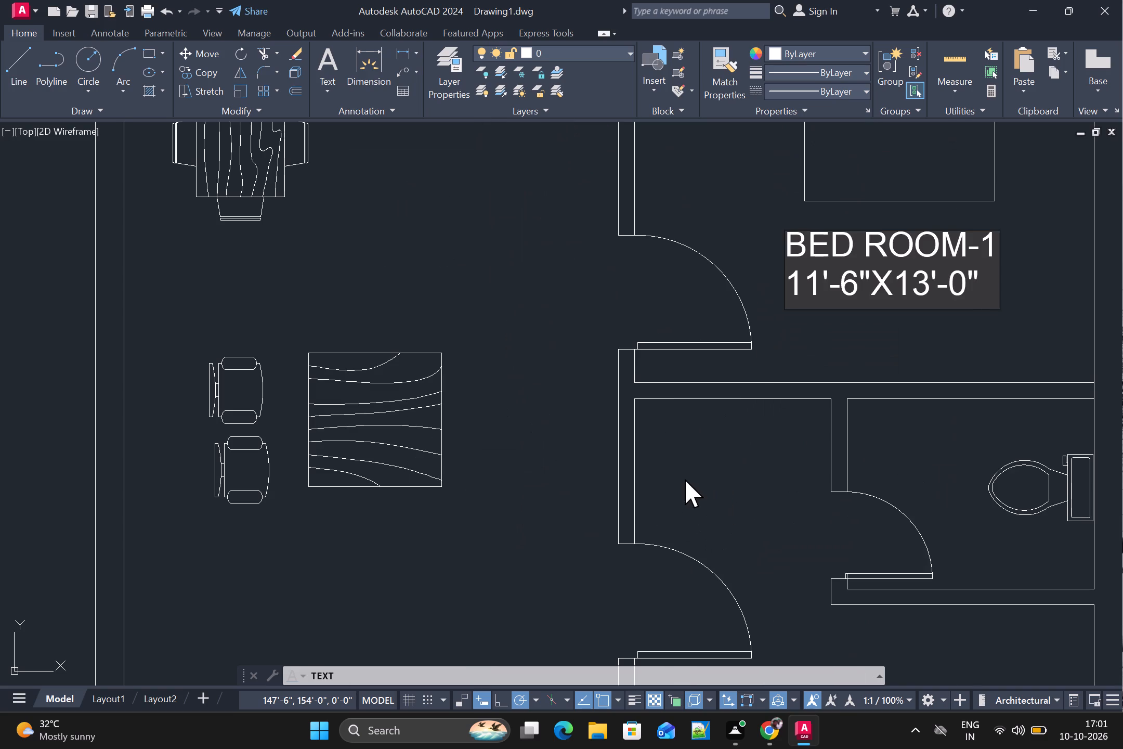
pyautogui.click(657, 428)
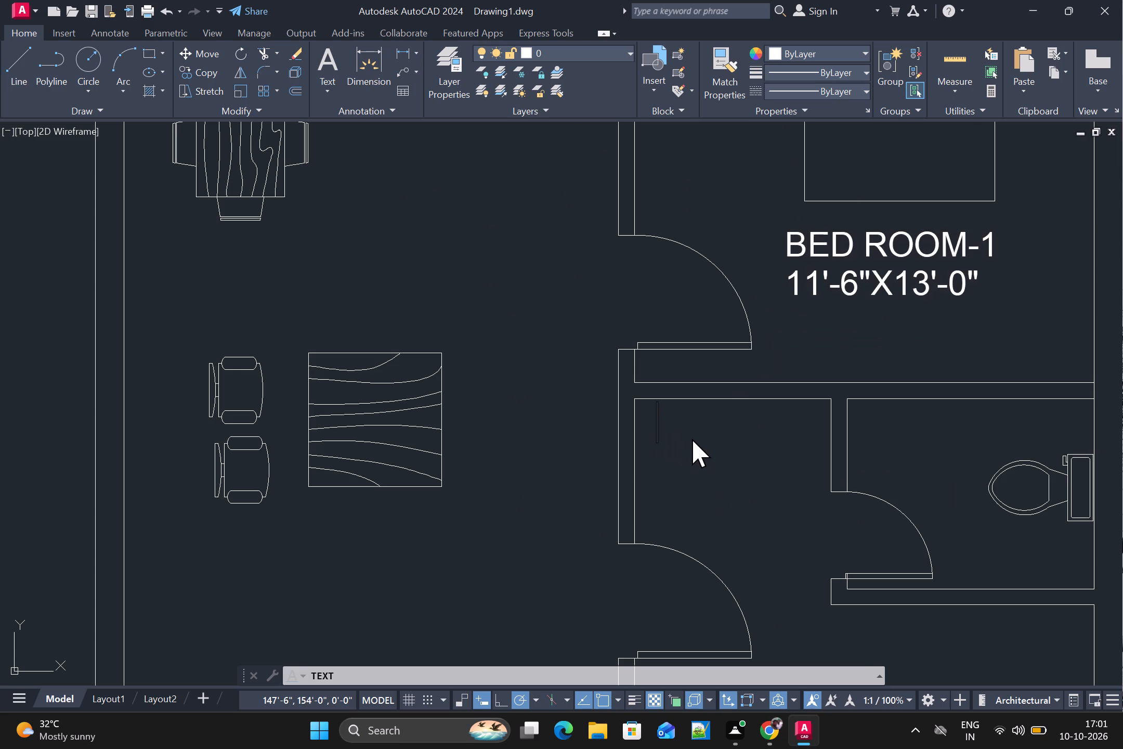
pyautogui.write('DRESS')
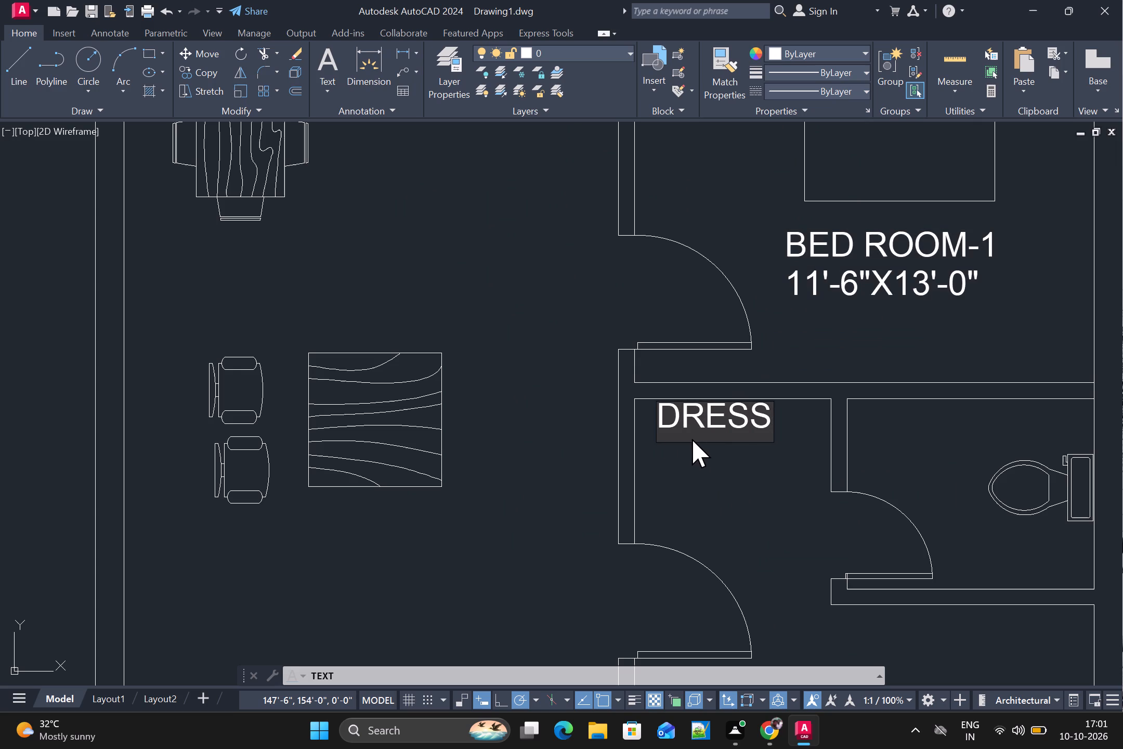
pyautogui.press('Return')
pyautogui.write("4'")
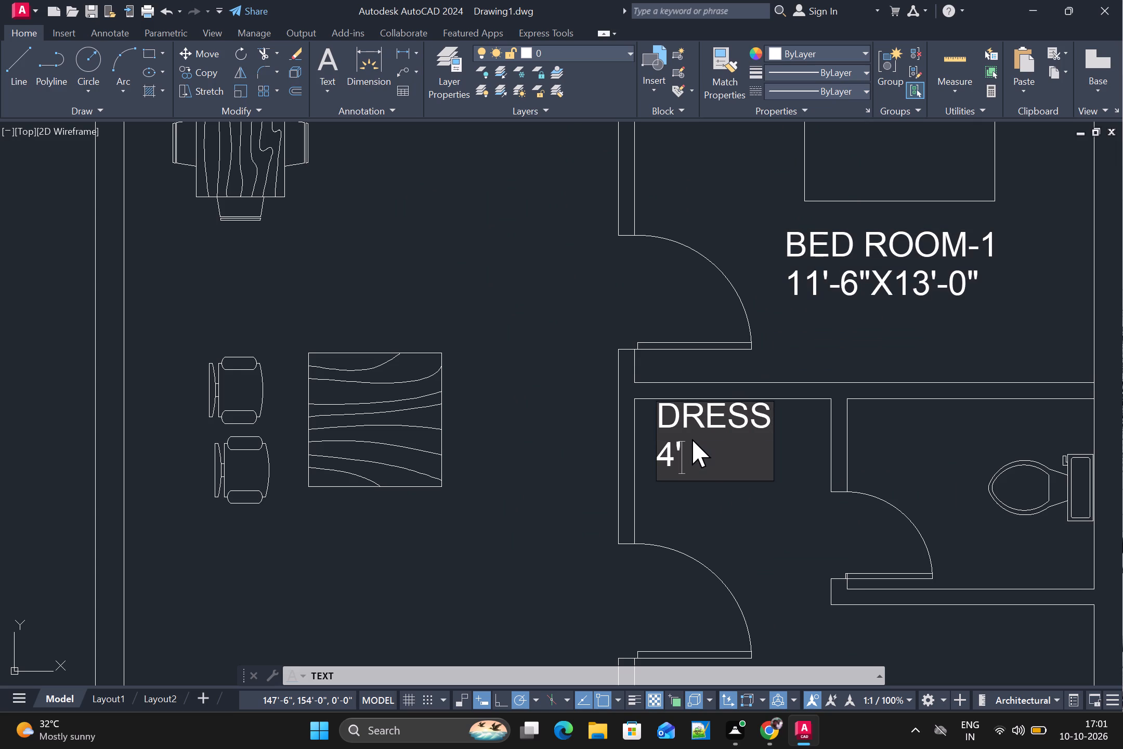
pyautogui.press('7')
pyautogui.press('BackSpace')
pyautogui.write('7"')
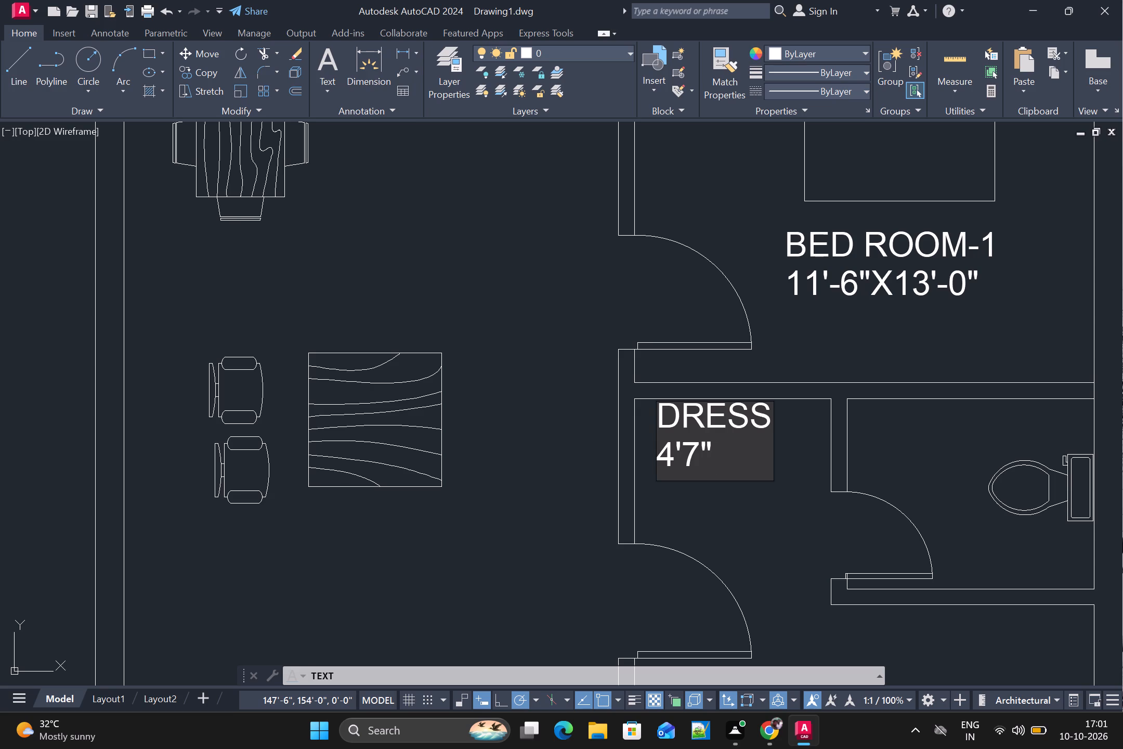
pyautogui.press('x')
pyautogui.write("5'")
pyautogui.write('0"')
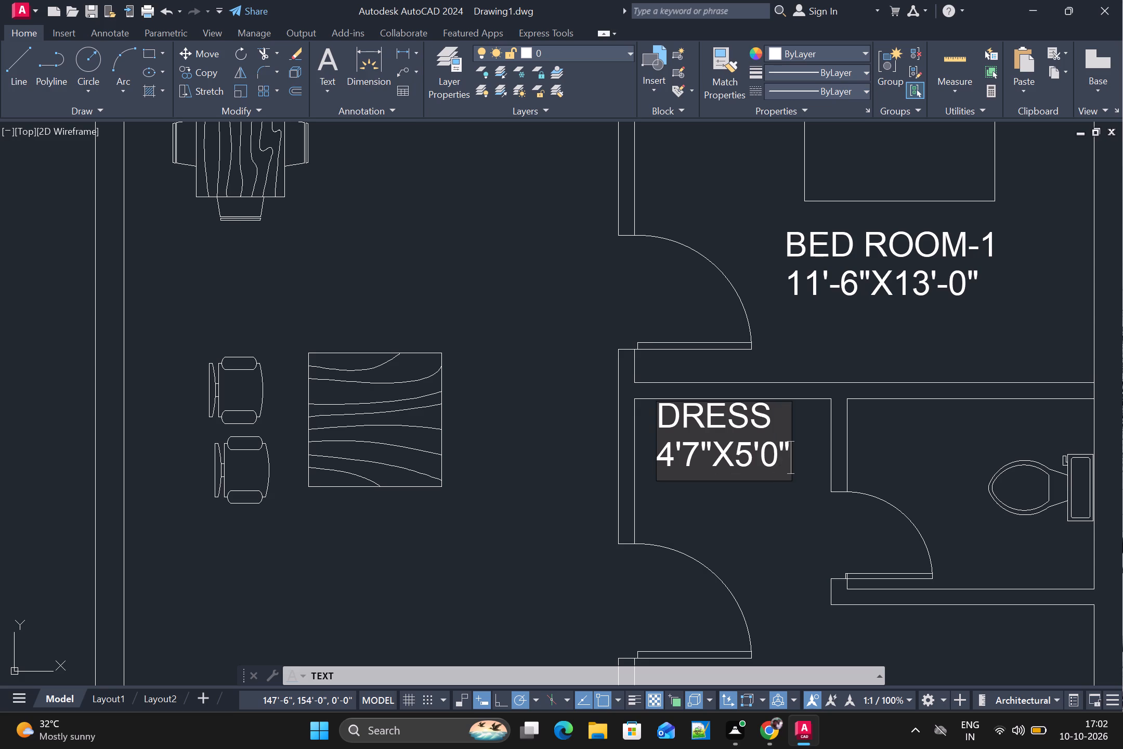
# Insert hyphens between the feet and inches in the DRESS size line, making it 4'-7"X5'-0".
pyautogui.scroll(-1, 692, 439)
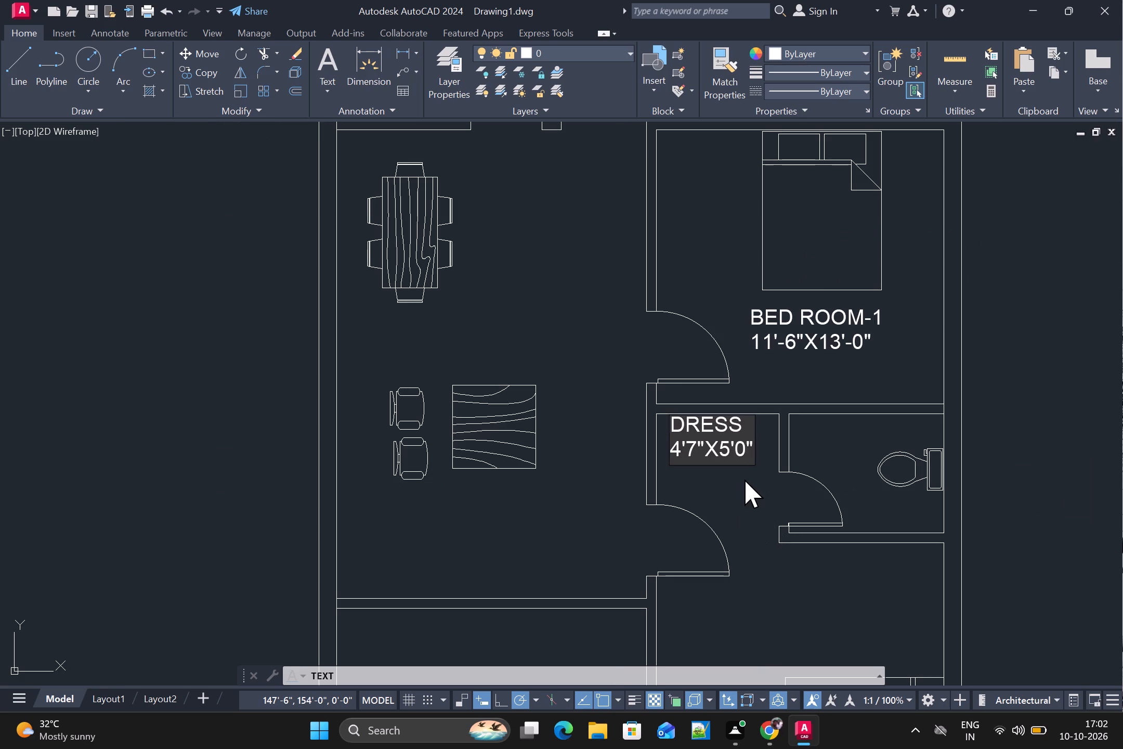
pyautogui.press('Left')
pyautogui.press('Left')
pyautogui.press('-')
pyautogui.press('Left')
pyautogui.press('Left')
pyautogui.press('Left')
pyautogui.press('Left')
pyautogui.press('Left')
pyautogui.press('Left')
pyautogui.press('-')
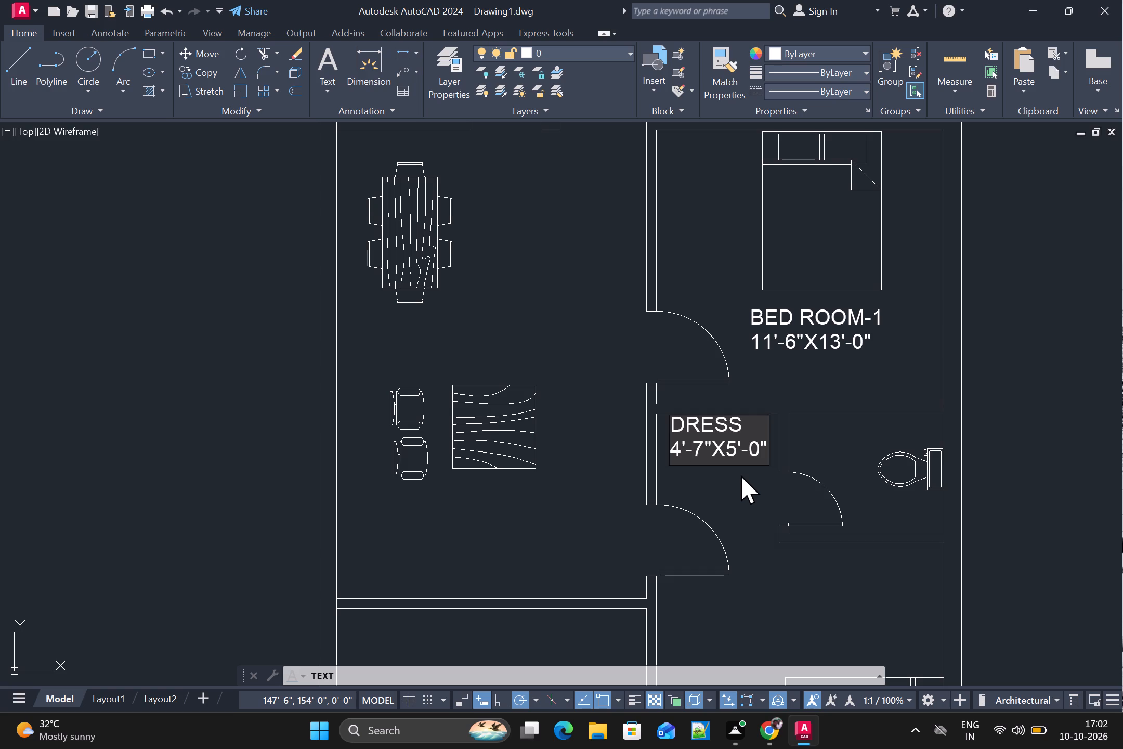
pyautogui.moveTo(756, 502); pyautogui.dragTo(733, 369, button='middle')
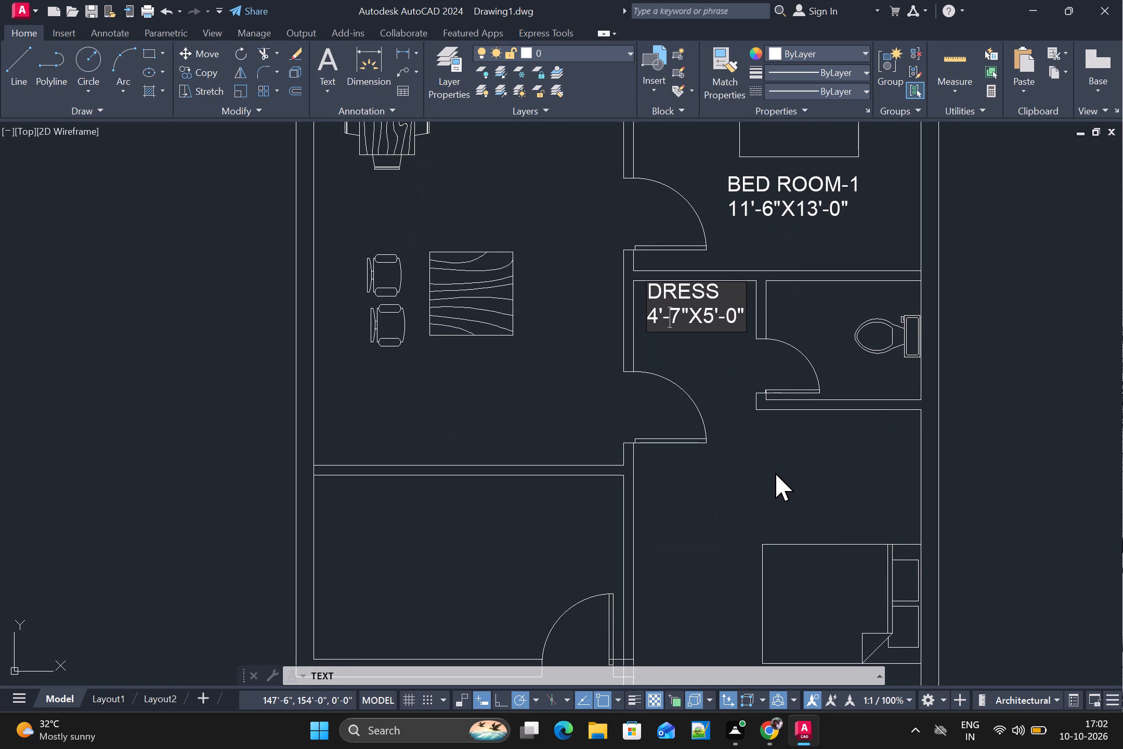
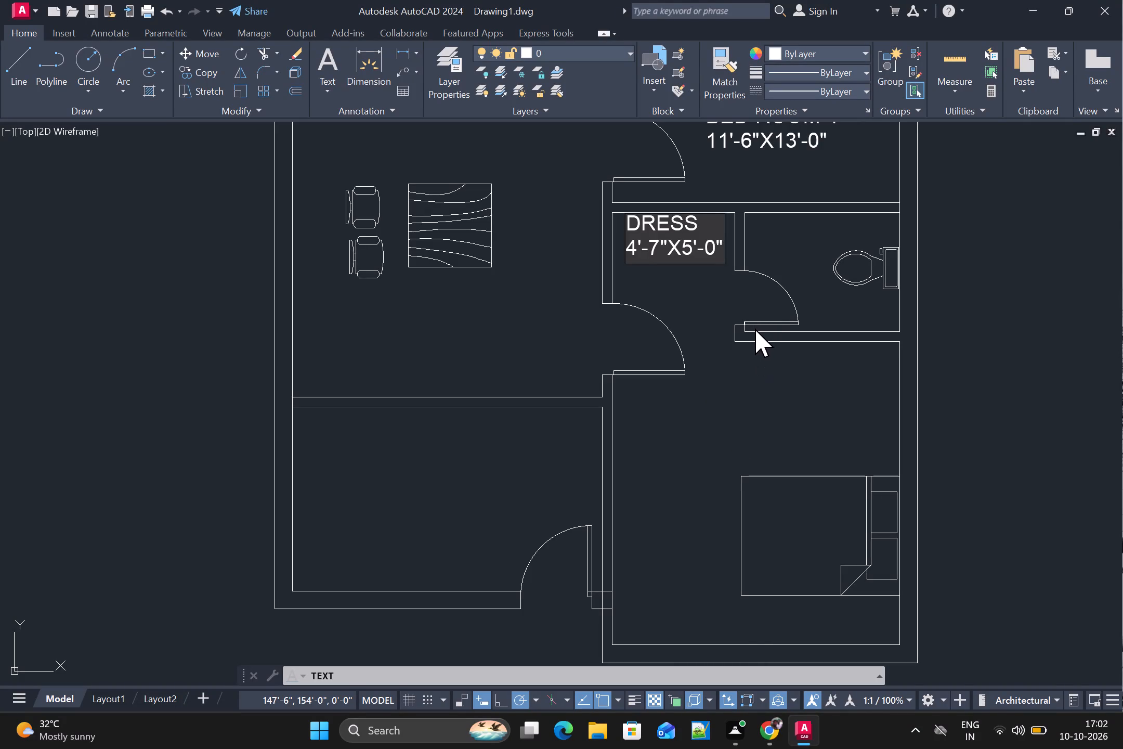
# Label the small room beside DRESS as TOILET, with its size 8'X6' on a second line.
pyautogui.click(766, 238)
pyautogui.write('TOIL')
pyautogui.write('ET')
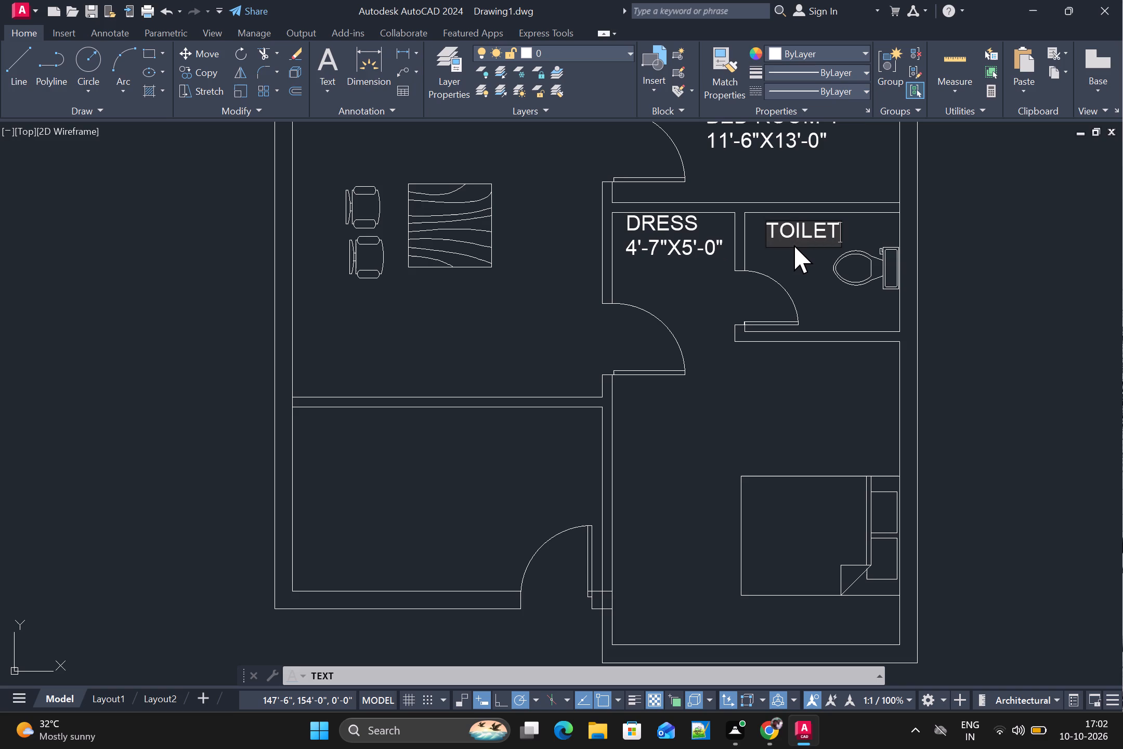
pyautogui.press('Return')
pyautogui.write("8'")
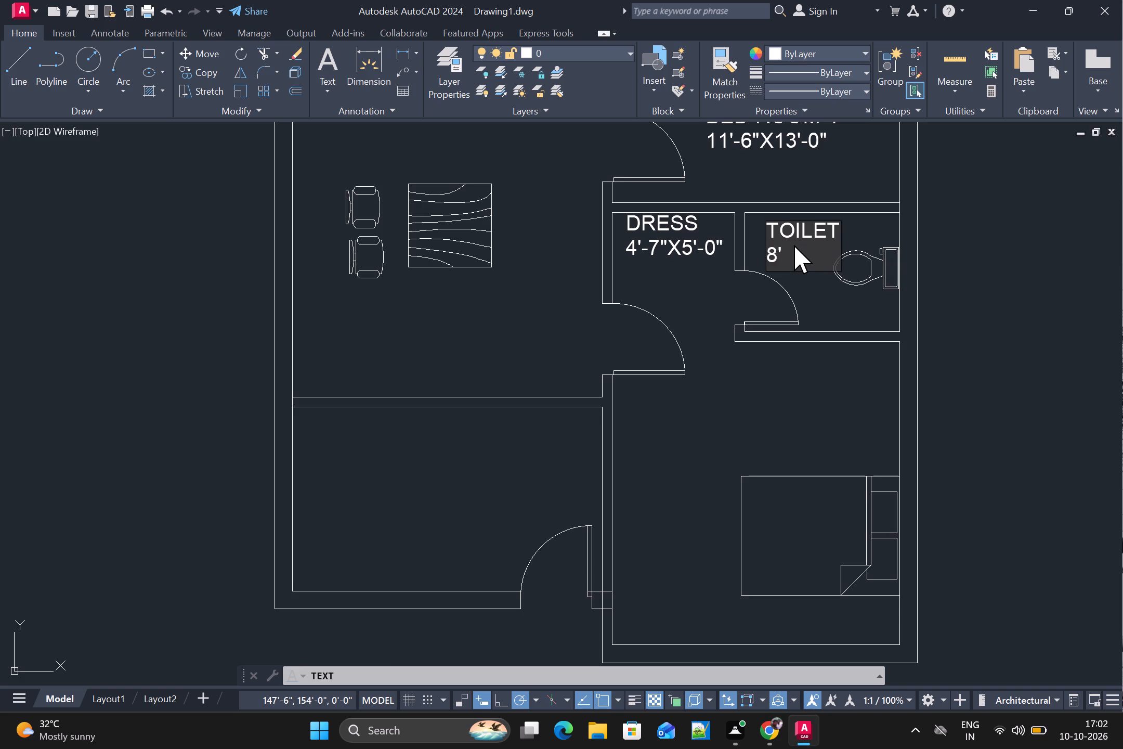
pyautogui.press('x')
pyautogui.press('6')
pyautogui.press("'")
pyautogui.click(699, 404)
# Replace the size line of the TOILET label beside DRESS with 6'-6"X5'.
pyautogui.click(809, 249)
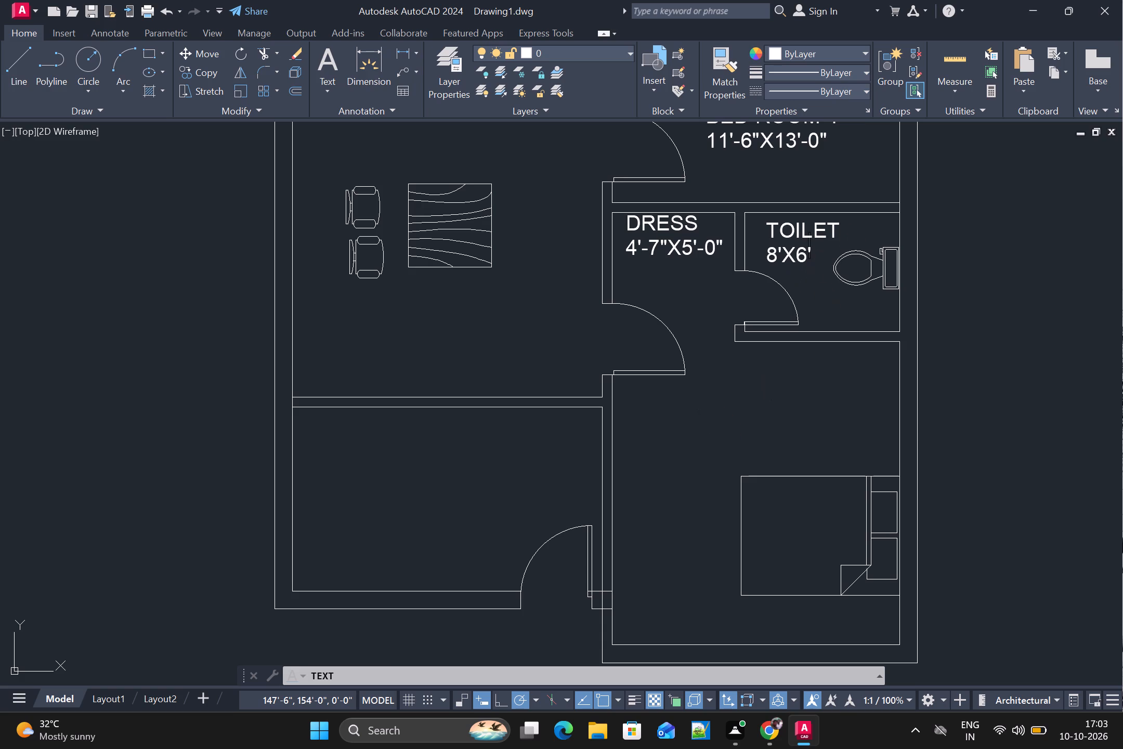
pyautogui.click(822, 254)
pyautogui.click(812, 258)
pyautogui.press('BackSpace')
pyautogui.press('BackSpace')
pyautogui.press('BackSpace')
pyautogui.press('BackSpace')
pyautogui.press('BackSpace')
pyautogui.press('BackSpace')
pyautogui.press('BackSpace')
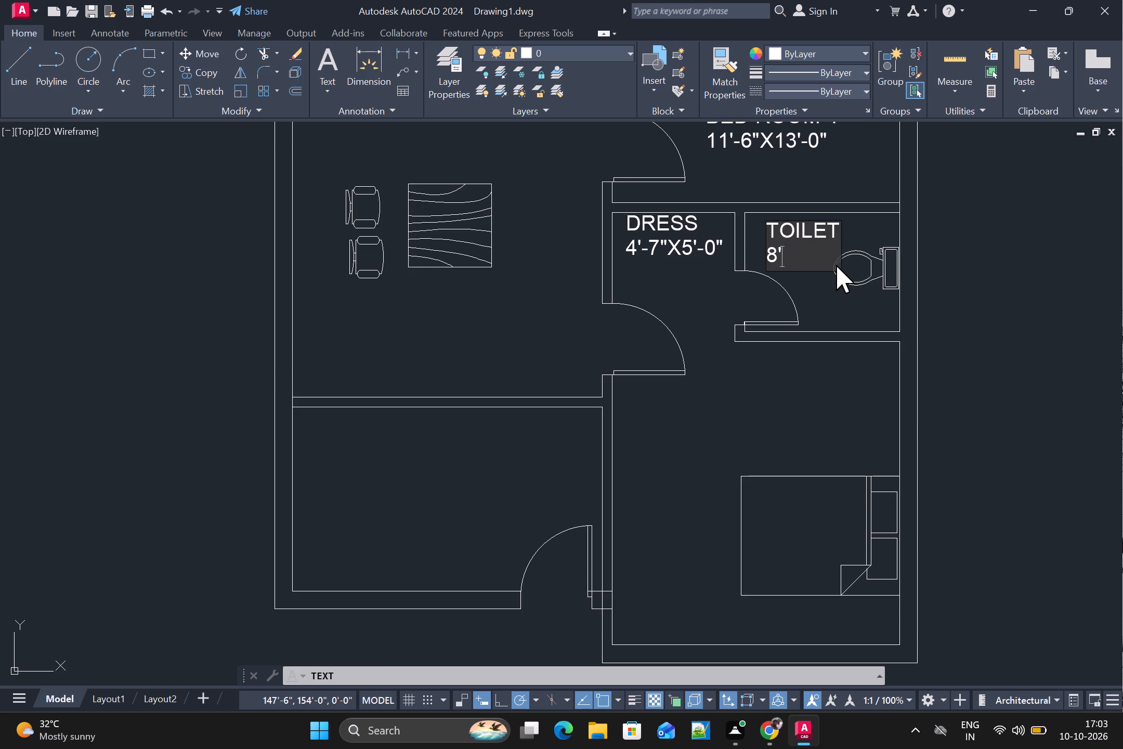
pyautogui.press('BackSpace')
pyautogui.press('BackSpace')
pyautogui.press('6')
pyautogui.press("'")
pyautogui.press('-')
pyautogui.write('6"')
pyautogui.press('x')
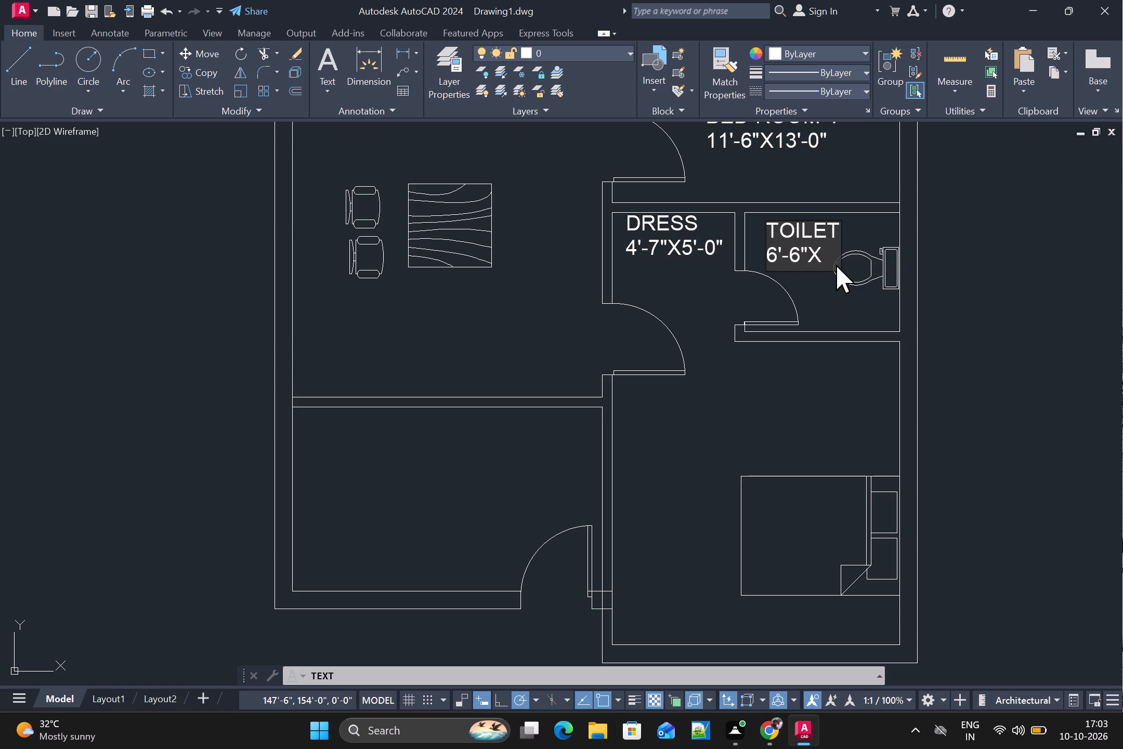
pyautogui.press('5')
pyautogui.press("'")
# Label the lower bedroom BED ROOM-2 above the bed, with its size 11'-6"X15'-1" on a second line.
pyautogui.click(690, 401)
pyautogui.write('BED ROOM-2')
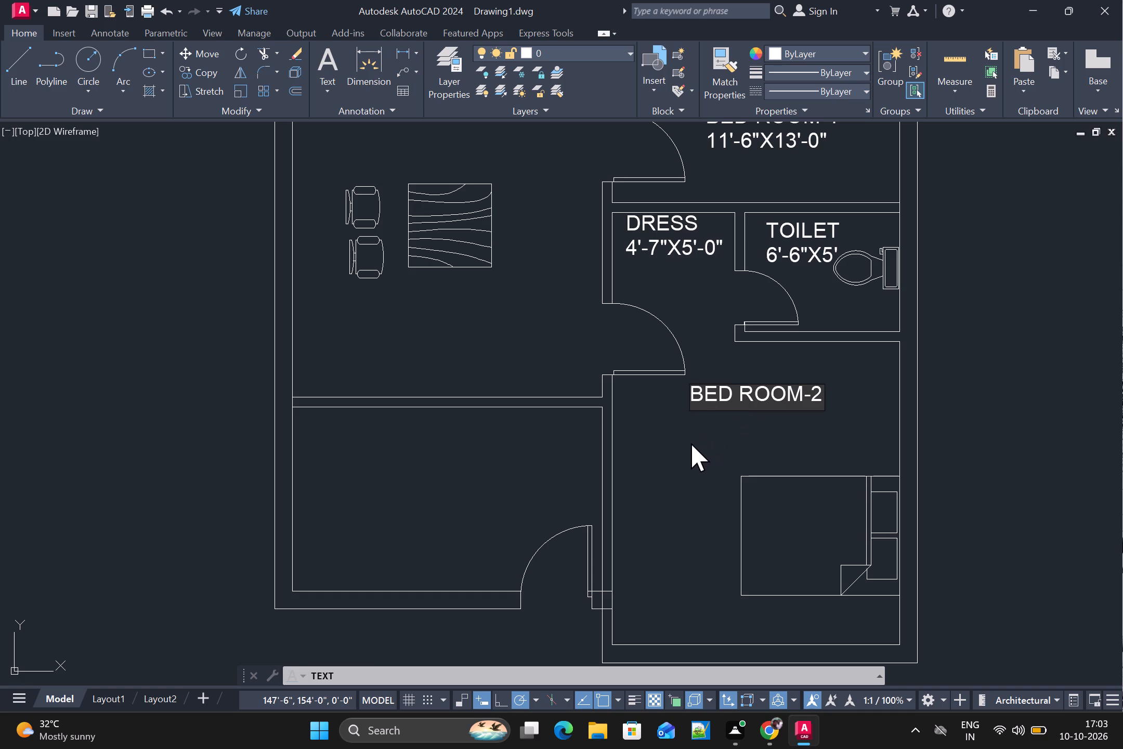
pyautogui.press('Return')
pyautogui.write('11')
pyautogui.press("'")
pyautogui.press('-')
pyautogui.write('6"')
pyautogui.press('x')
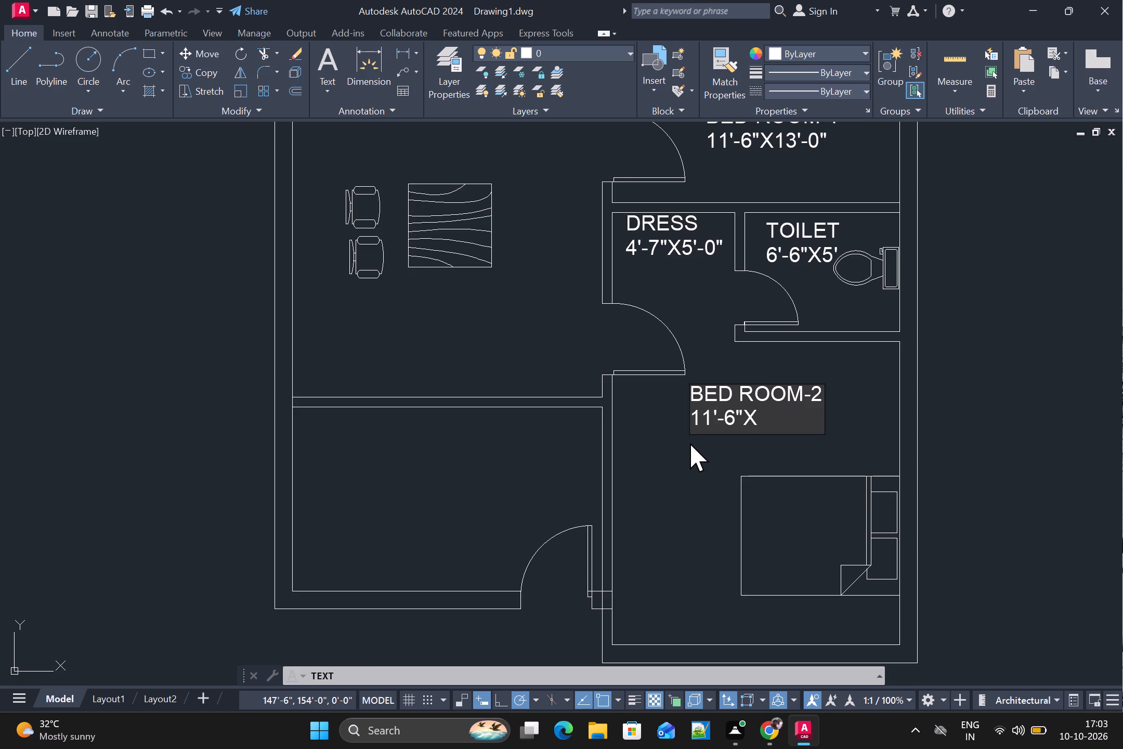
pyautogui.write("15'")
pyautogui.write('-1"')
# Label the hall LIVING HALL below the chairs and wooden table, with its size 13'-5"X19'-8" on a second line.
pyautogui.scroll(-1, 395, 329)
pyautogui.moveTo(395, 332); pyautogui.dragTo(390, 381, button='middle')
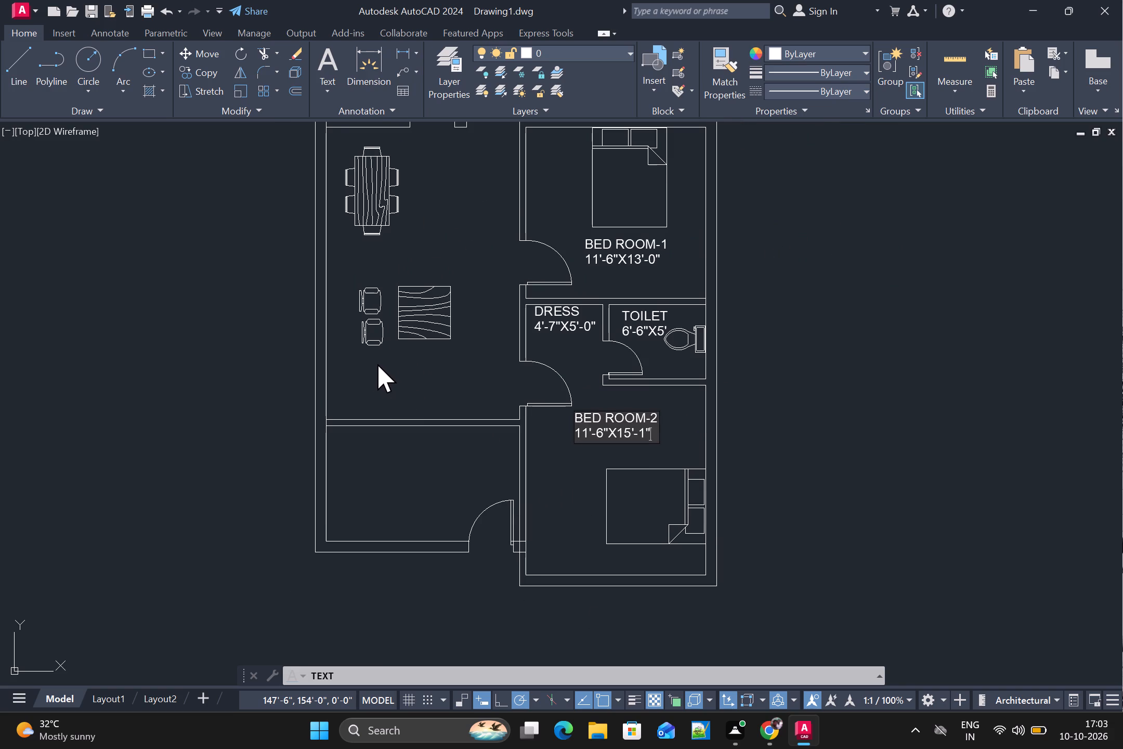
pyautogui.click(372, 364)
pyautogui.write('LIVING HALL')
pyautogui.press('Return')
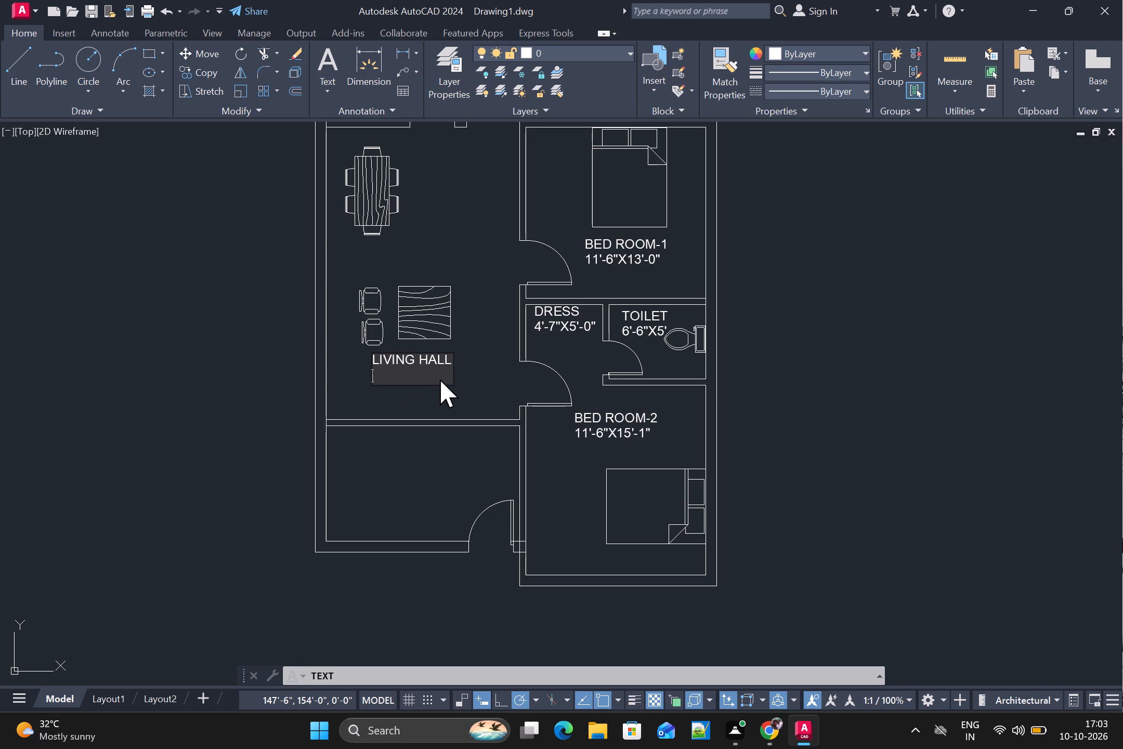
pyautogui.write("13'")
pyautogui.press('=')
pyautogui.press('BackSpace')
pyautogui.write('-5"')
pyautogui.press('x')
pyautogui.write('19')
pyautogui.write('\'-8"')
# Add the title GROUND FLOOR PLAN below the floor plan's bottom wall.
pyautogui.moveTo(420, 252); pyautogui.dragTo(422, 446, button='middle')
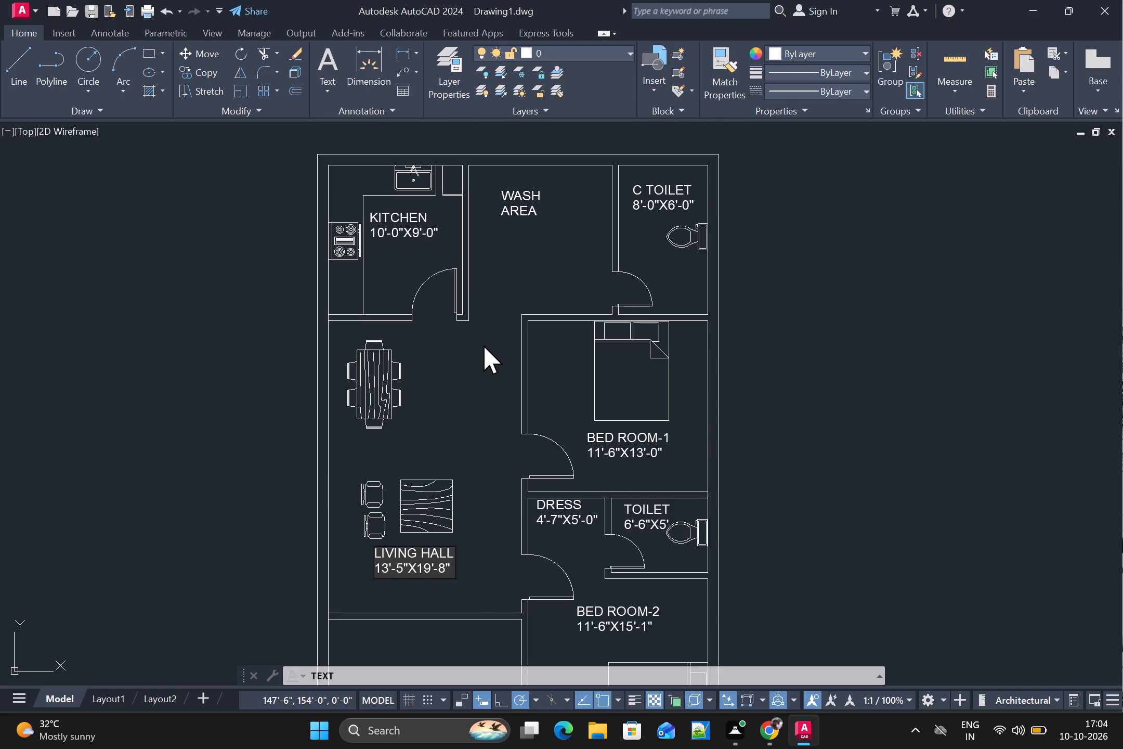
pyautogui.moveTo(459, 460); pyautogui.dragTo(476, 334, button='middle')
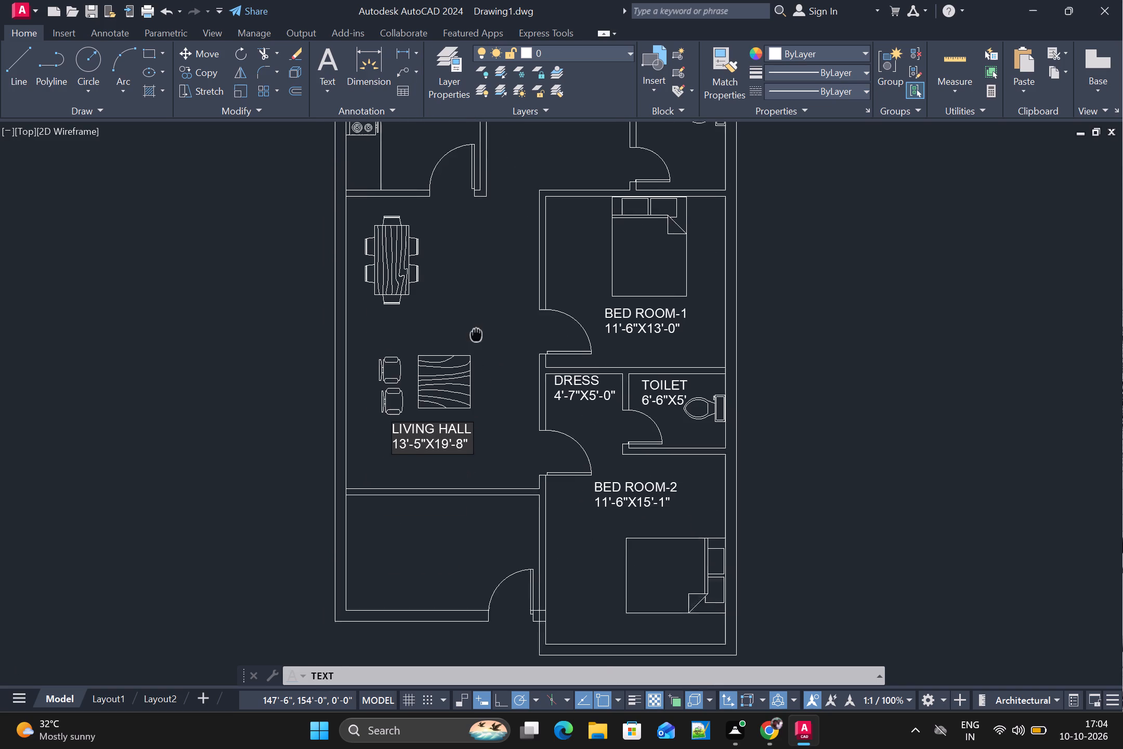
pyautogui.moveTo(476, 334); pyautogui.dragTo(476, 301, button='middle')
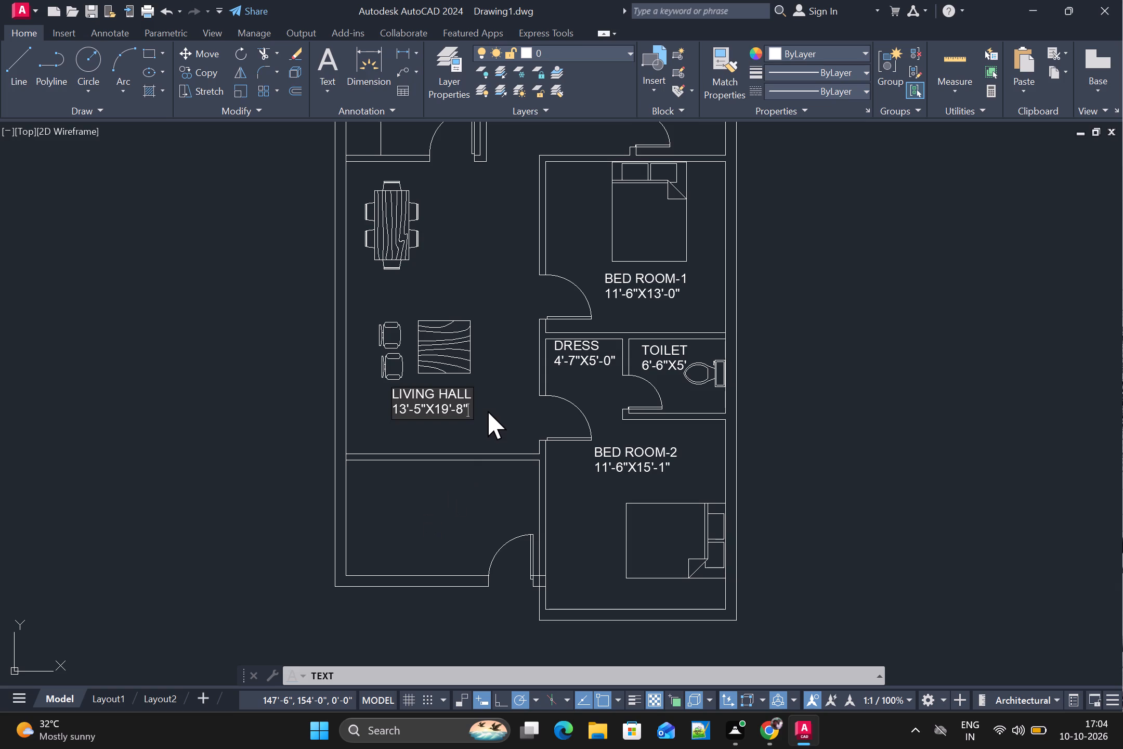
pyautogui.moveTo(477, 469); pyautogui.dragTo(536, 289, button='middle')
pyautogui.click(505, 470)
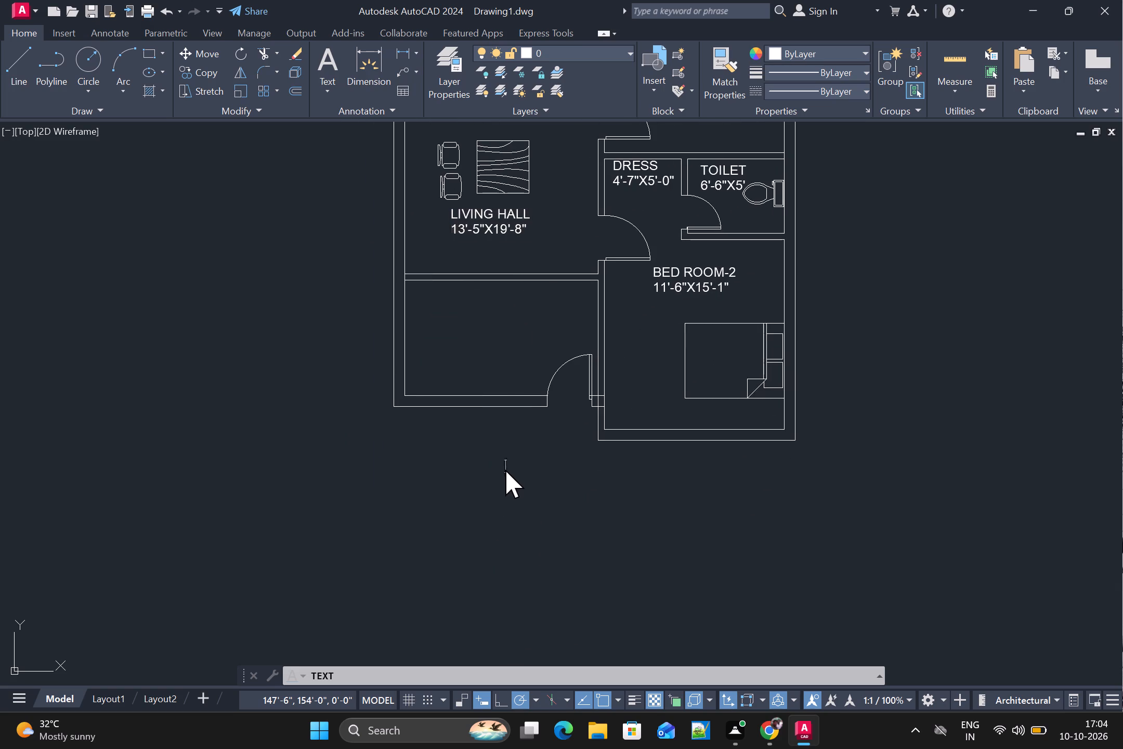
pyautogui.write('GROUND FLOOR P,A')
pyautogui.press('BackSpace')
pyautogui.press('BackSpace')
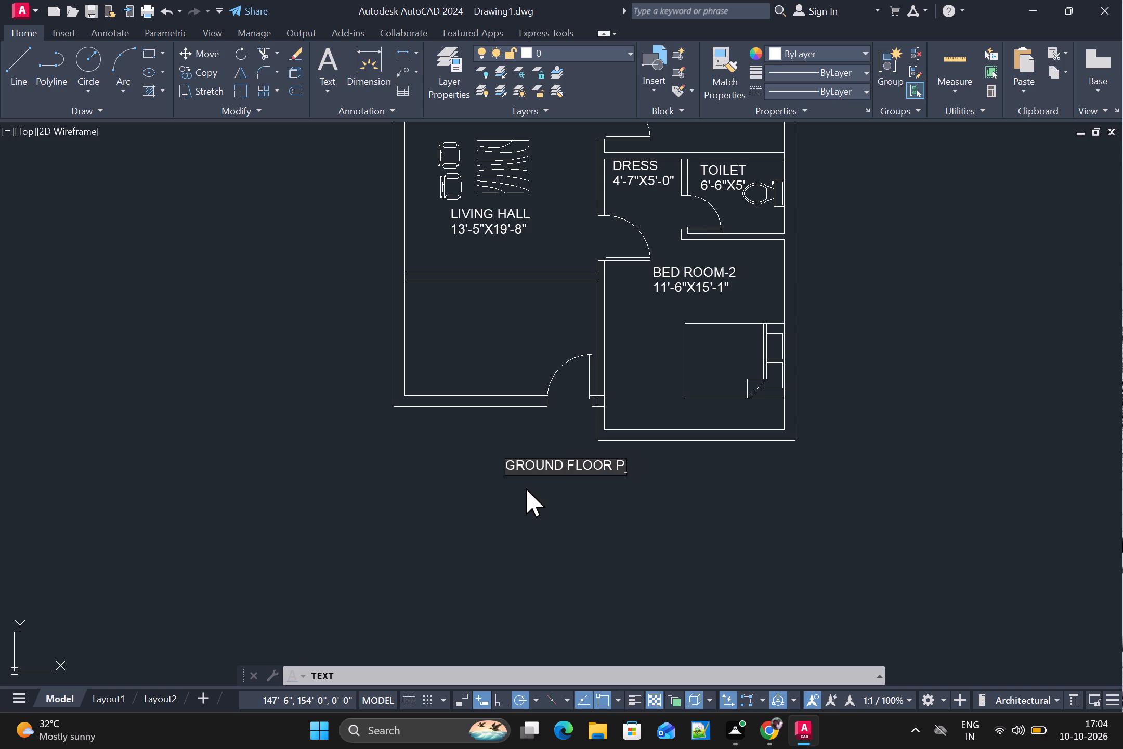
pyautogui.press('l')
pyautogui.write('AN')
# Add the heading 27X42(1134 sq ft) house plan-North face above the floor plan's top wall.
pyautogui.scroll(-2, 526, 488)
pyautogui.moveTo(521, 305); pyautogui.dragTo(534, 418, button='middle')
pyautogui.scroll(2, 509, 304)
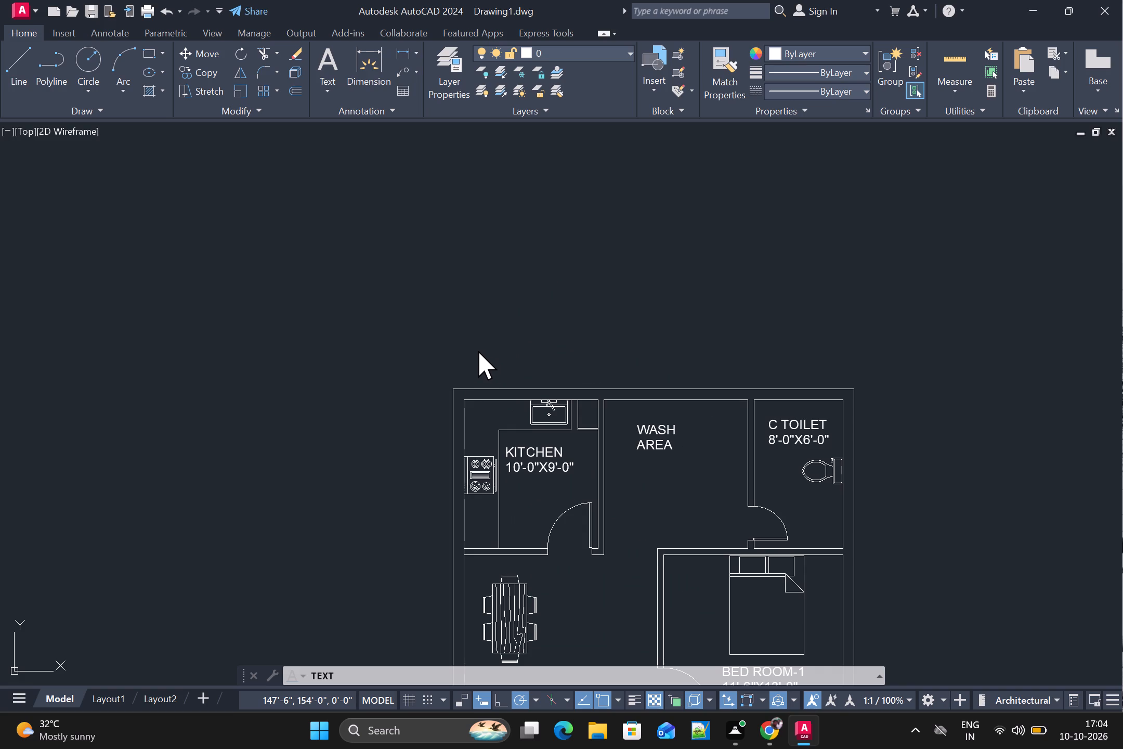
pyautogui.click(470, 326)
pyautogui.write('27')
pyautogui.write('X42')
pyautogui.write('(11')
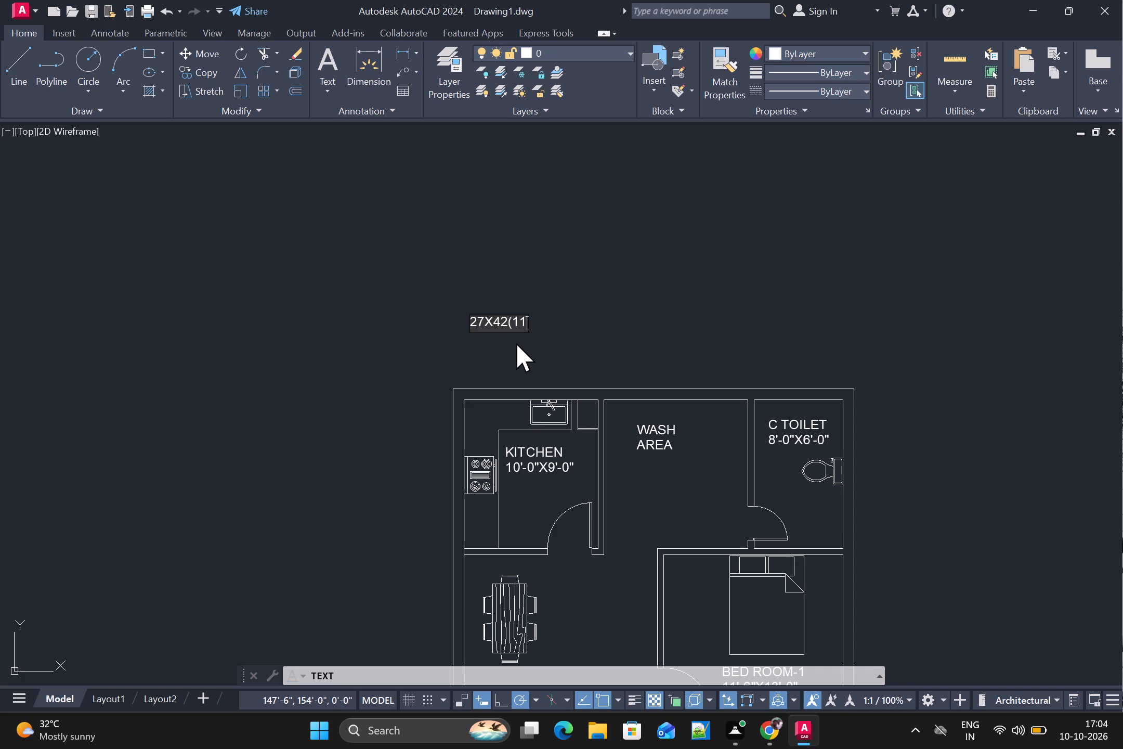
pyautogui.write('34')
pyautogui.press('space')
pyautogui.write('S')
pyautogui.press('BackSpace')
pyautogui.write('sq')
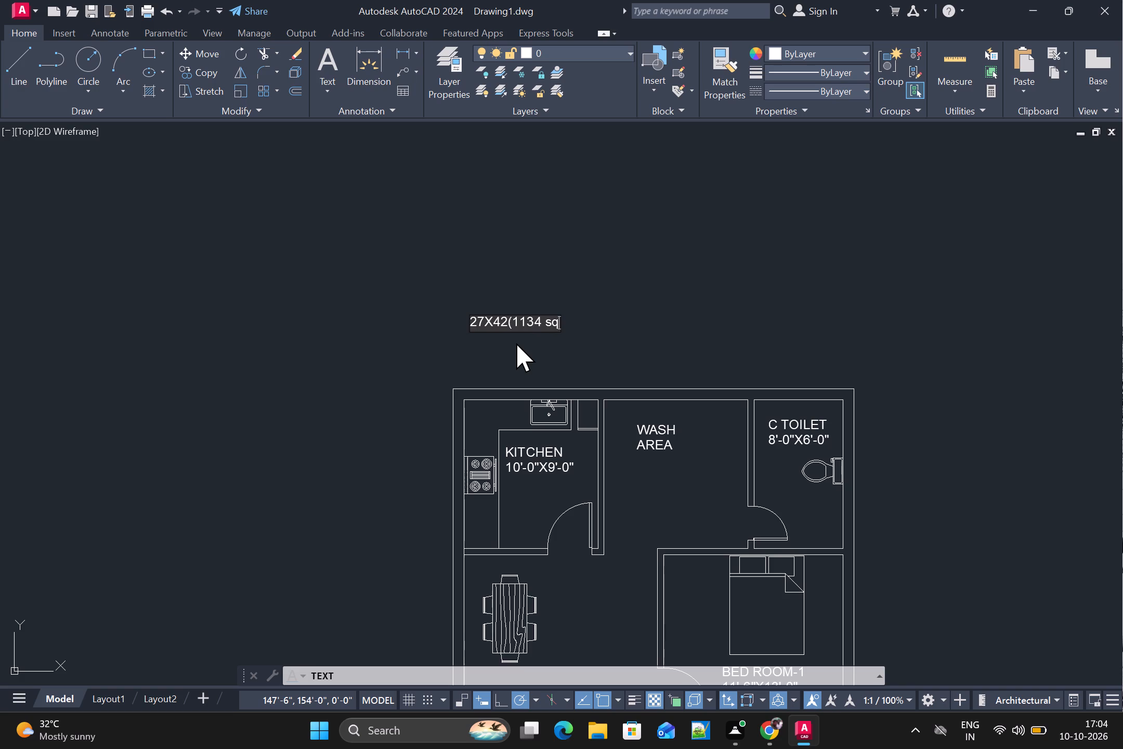
pyautogui.press('space')
pyautogui.write('ft')
pyautogui.write(') house plan')
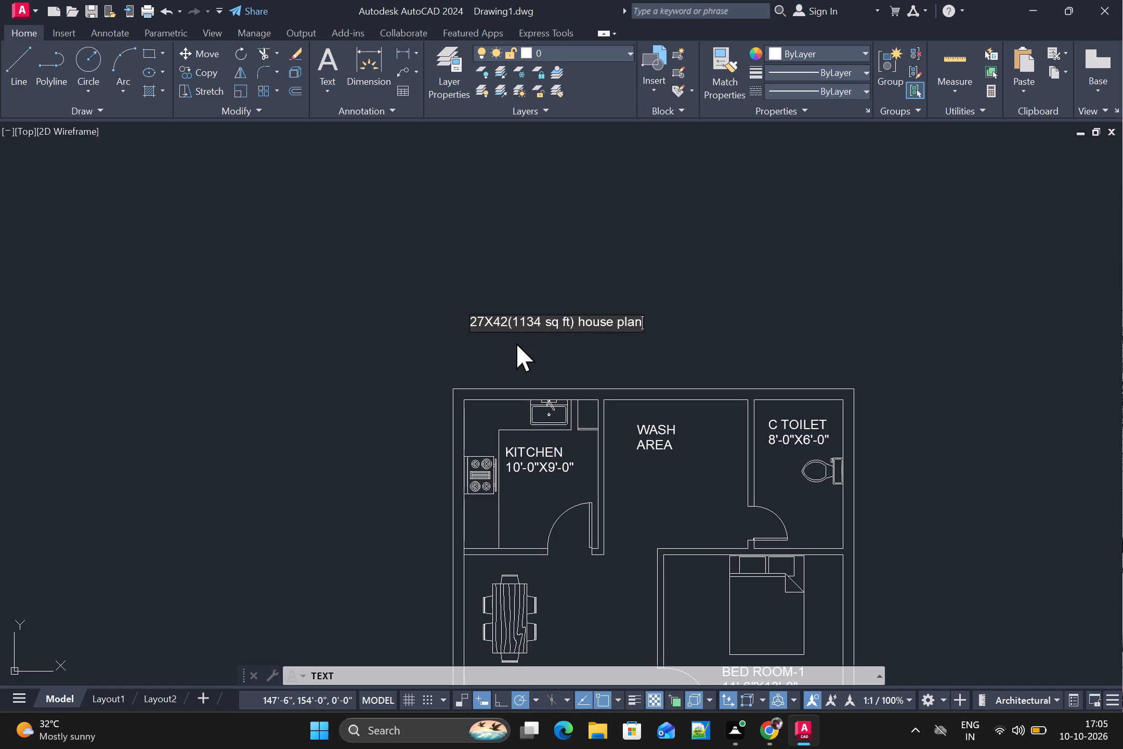
pyautogui.press('-')
pyautogui.write('orth face')
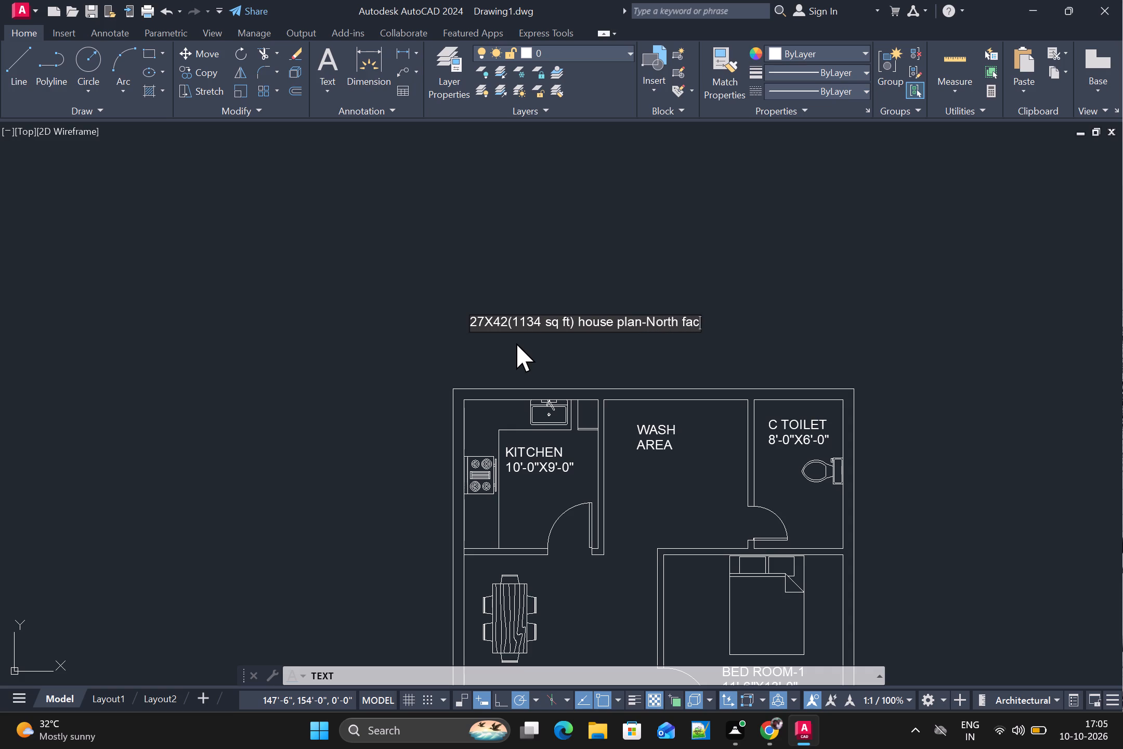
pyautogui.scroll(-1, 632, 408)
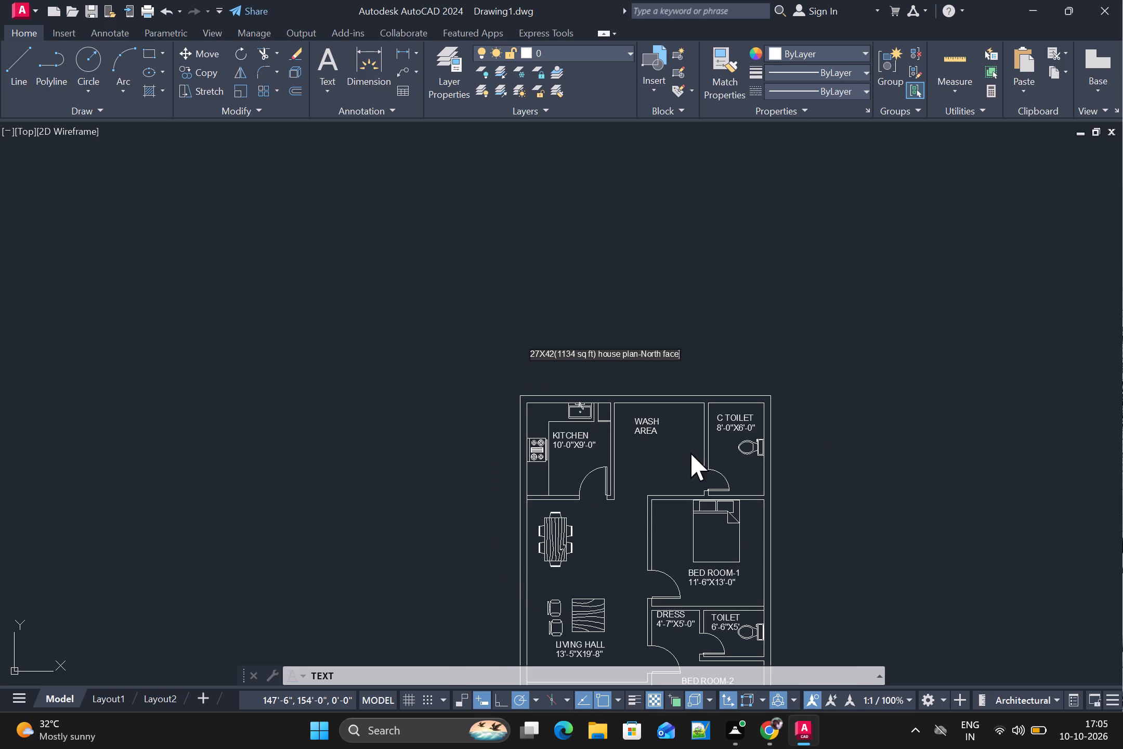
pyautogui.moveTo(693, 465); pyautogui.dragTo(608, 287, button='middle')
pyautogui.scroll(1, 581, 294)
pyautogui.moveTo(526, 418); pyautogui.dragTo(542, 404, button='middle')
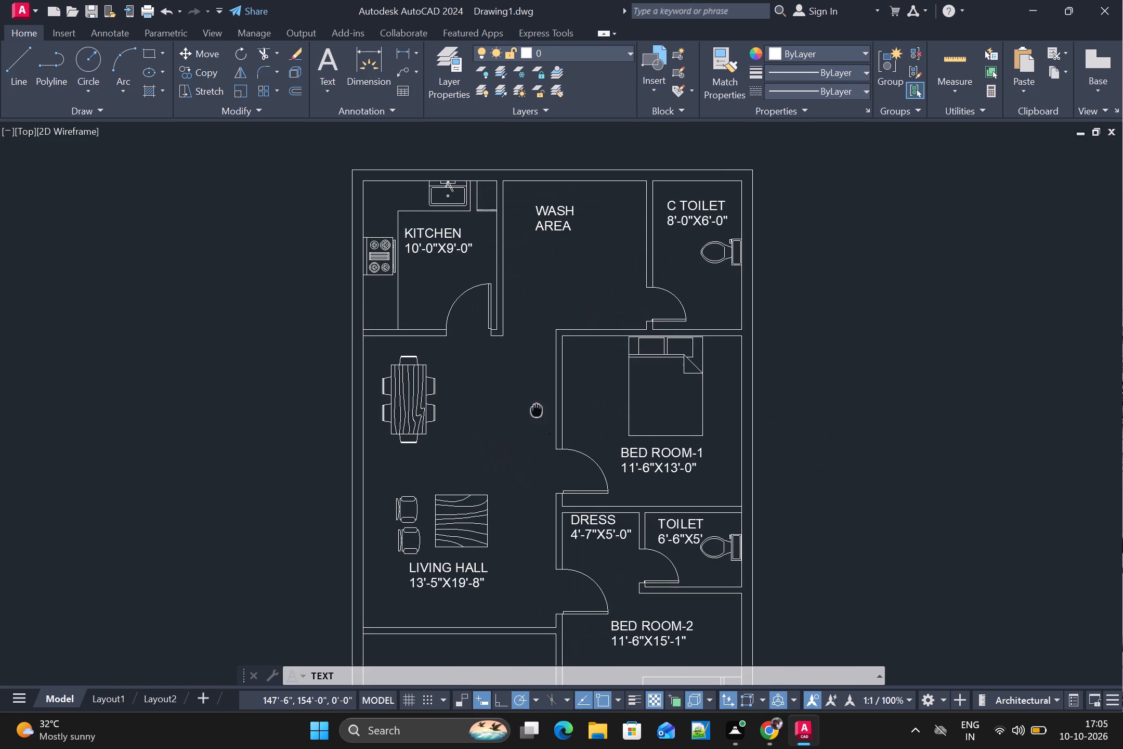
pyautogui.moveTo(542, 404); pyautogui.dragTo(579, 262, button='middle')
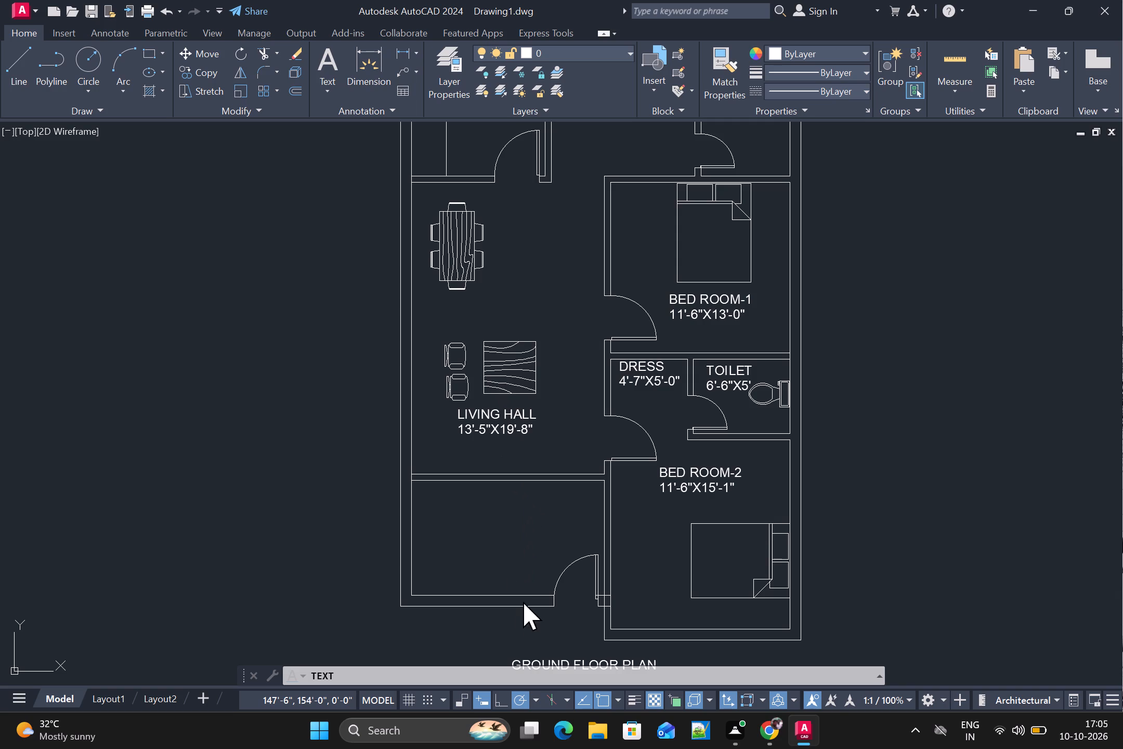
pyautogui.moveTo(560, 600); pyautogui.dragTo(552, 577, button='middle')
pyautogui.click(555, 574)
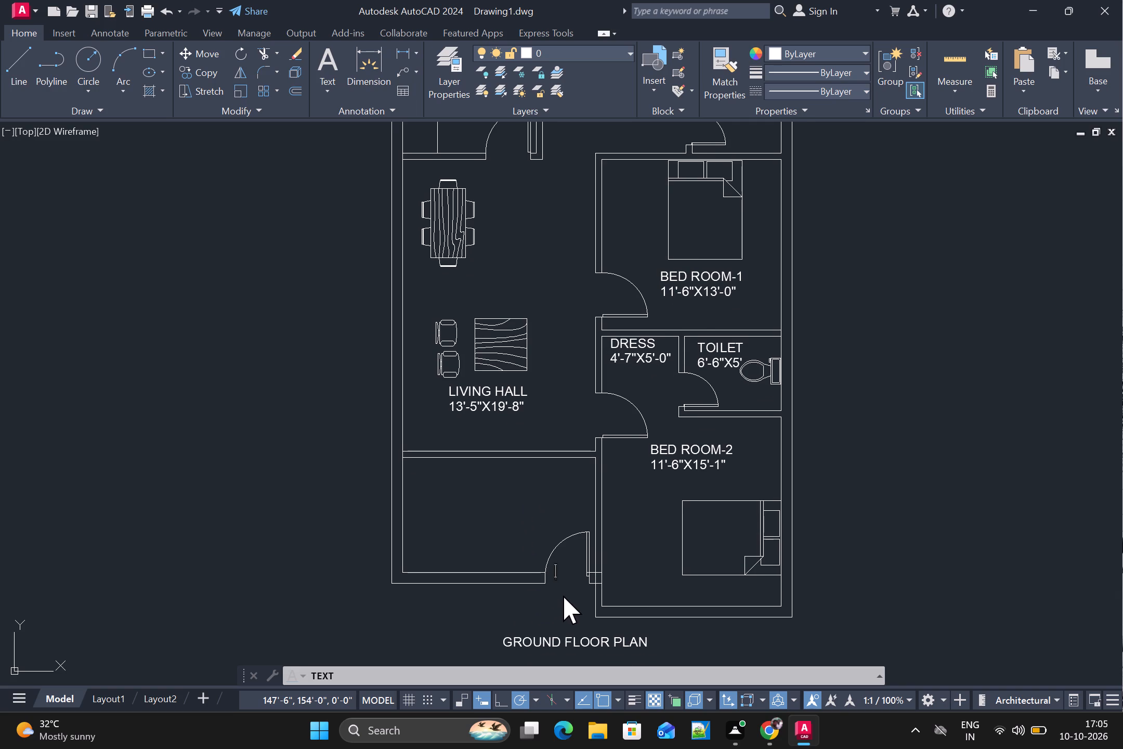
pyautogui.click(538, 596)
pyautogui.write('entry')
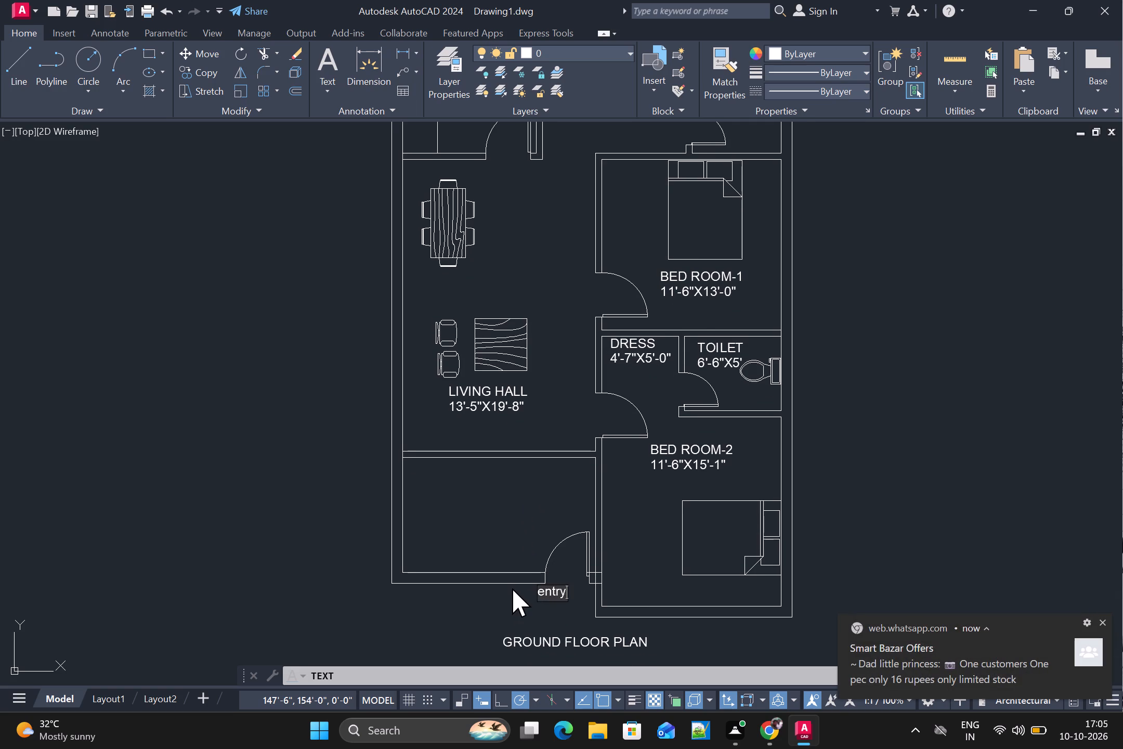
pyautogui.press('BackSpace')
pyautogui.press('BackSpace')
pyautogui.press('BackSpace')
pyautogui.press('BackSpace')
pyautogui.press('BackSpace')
# Label the main entrance ENTRY just below the door opening in the bottom wall, and finish the text command.
pyautogui.scroll(2, 554, 601)
pyautogui.click(540, 574)
pyautogui.click(530, 583)
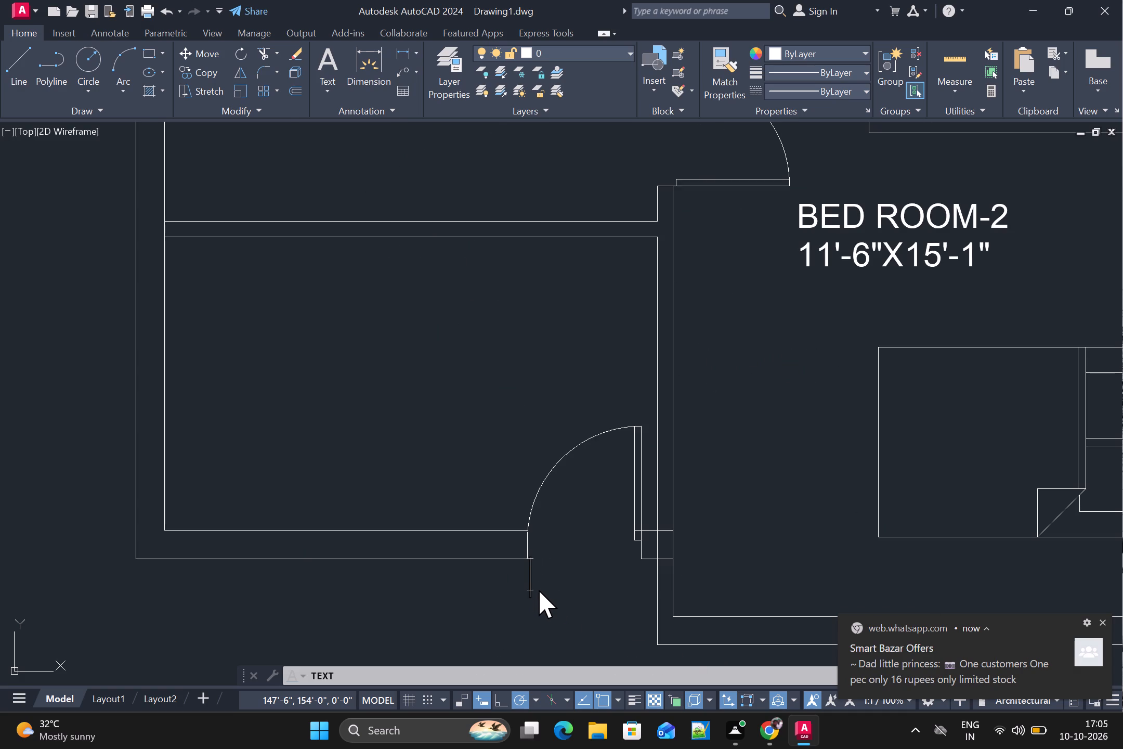
pyautogui.write('ENTRY')
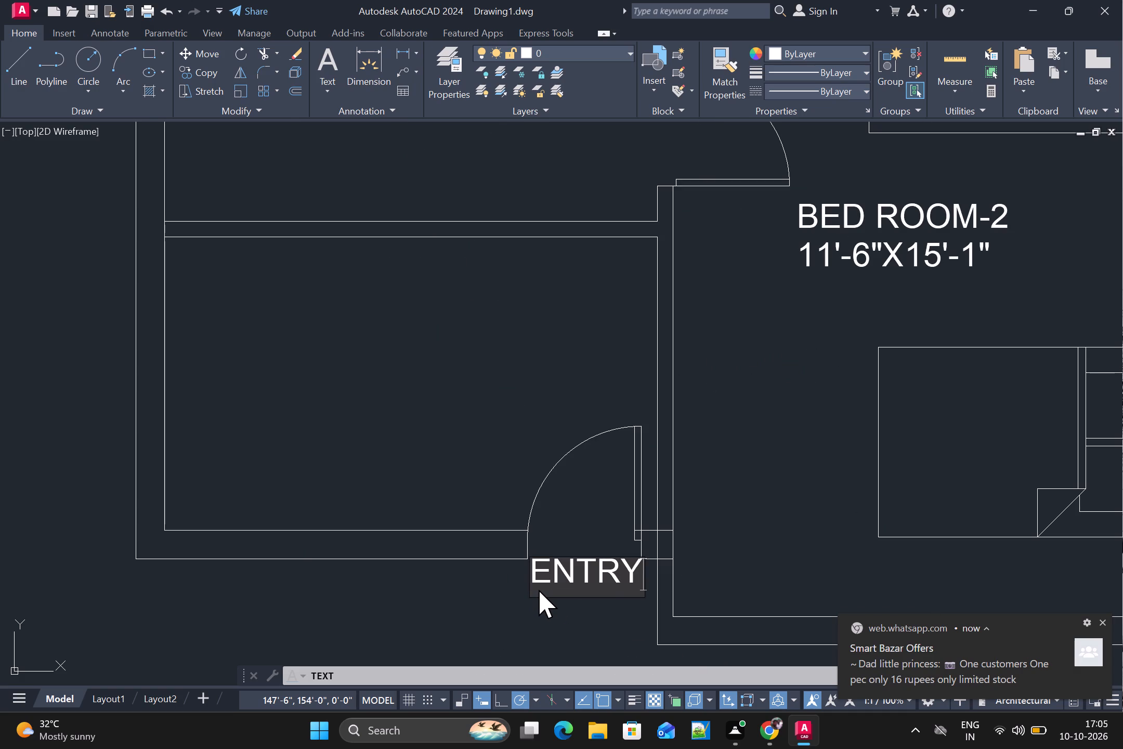
pyautogui.scroll(-1, 279, 433)
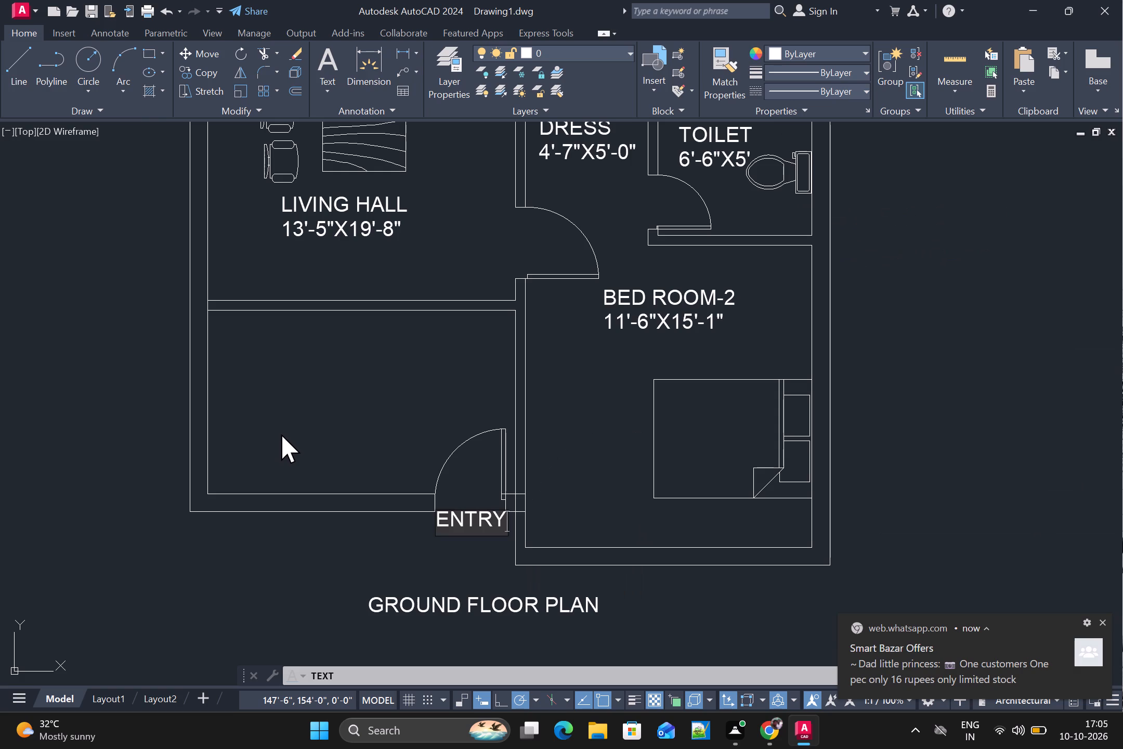
pyautogui.click(382, 468)
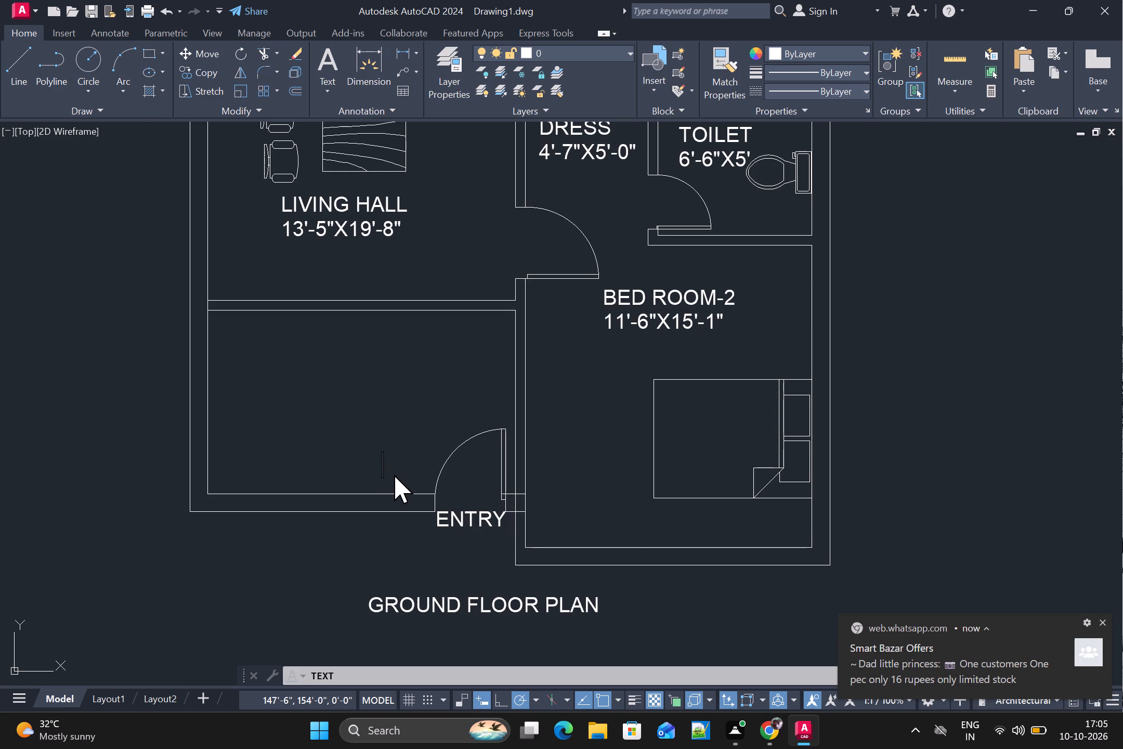
pyautogui.press('Escape')
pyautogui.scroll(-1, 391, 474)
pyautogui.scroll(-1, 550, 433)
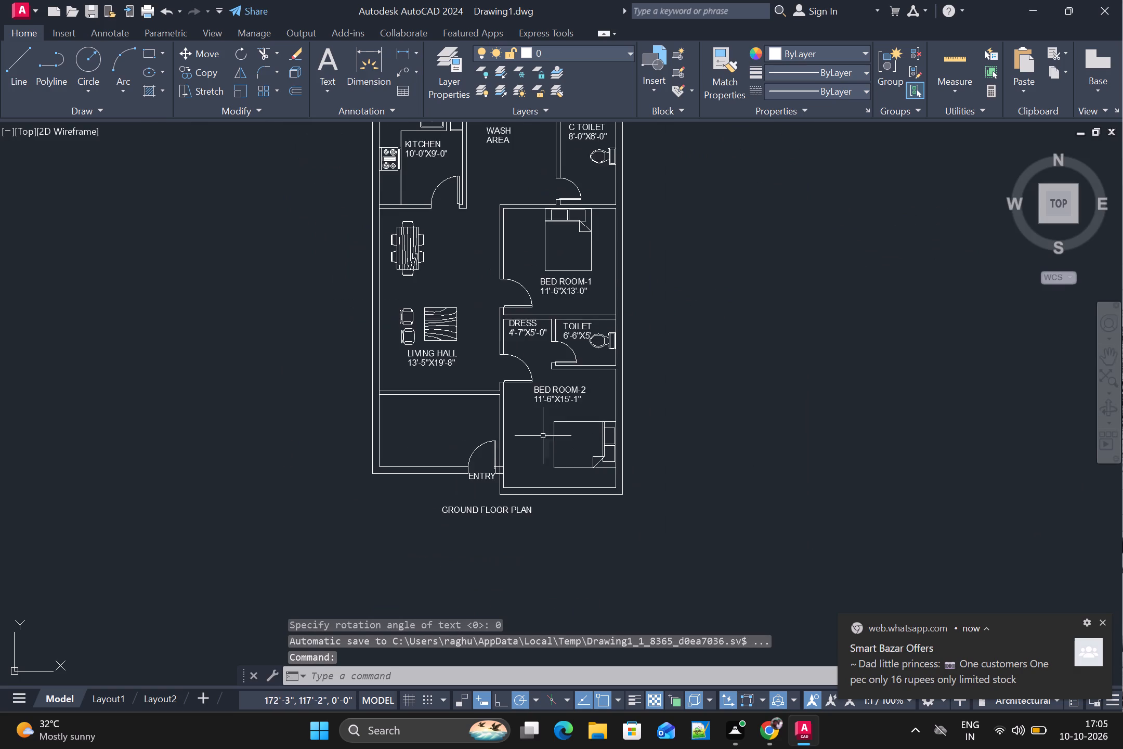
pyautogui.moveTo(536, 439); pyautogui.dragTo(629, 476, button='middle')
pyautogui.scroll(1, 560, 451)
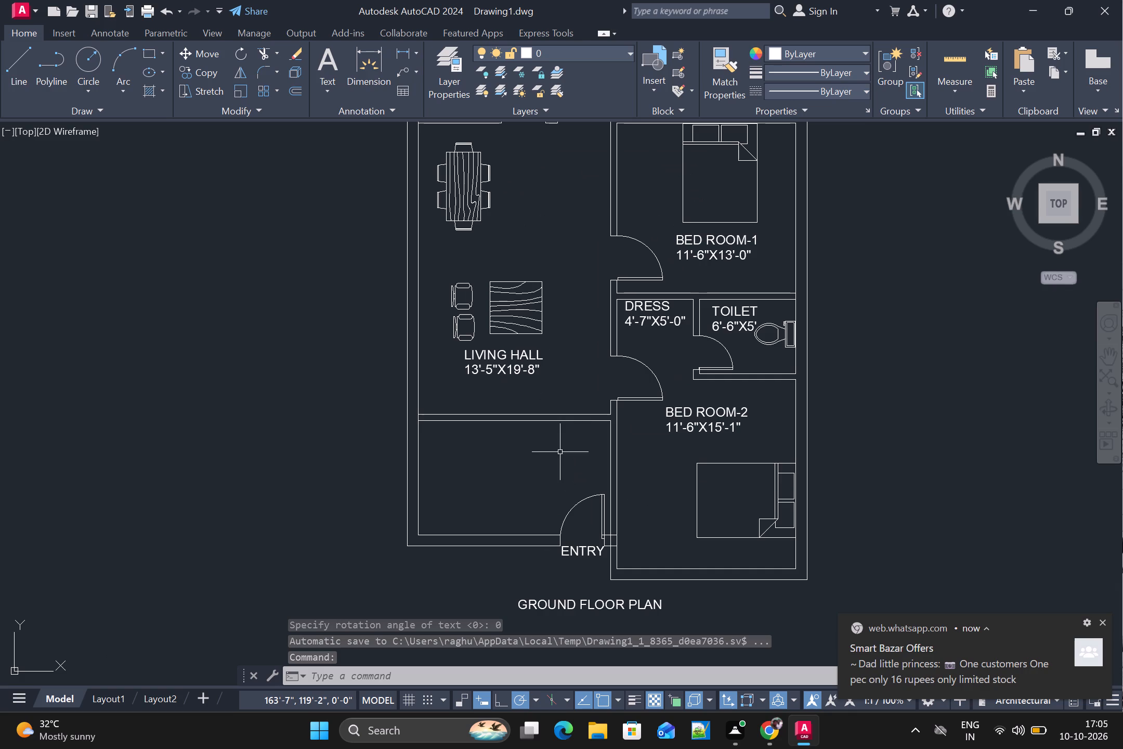
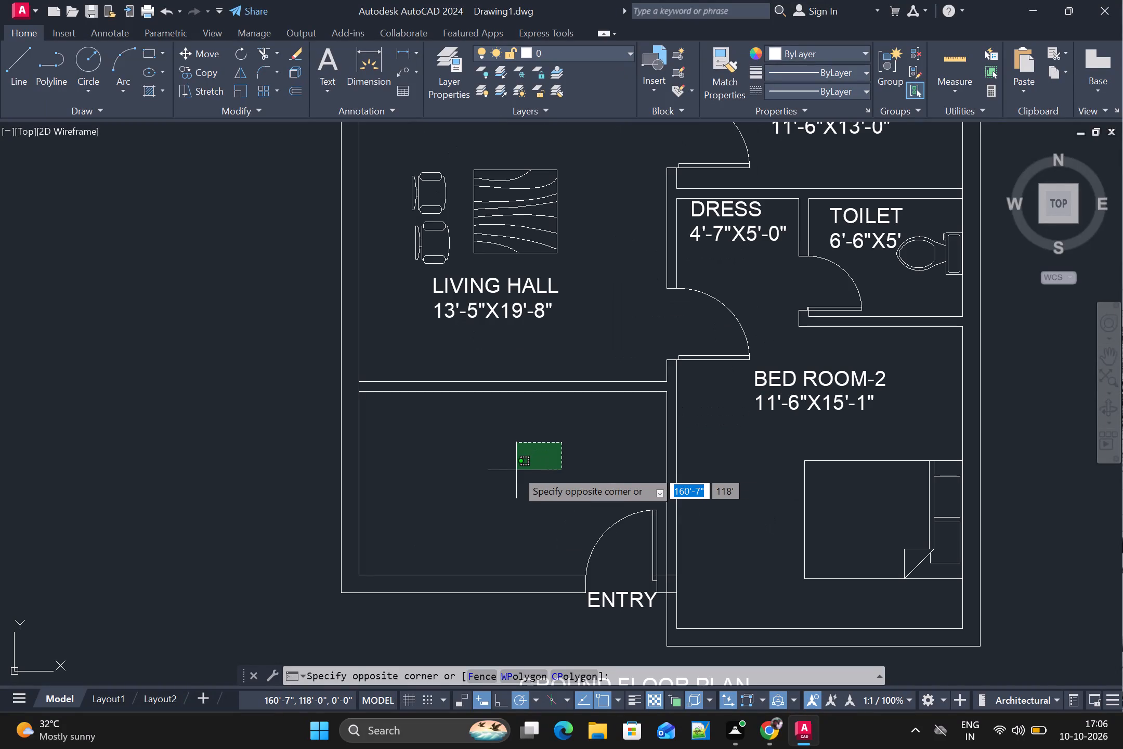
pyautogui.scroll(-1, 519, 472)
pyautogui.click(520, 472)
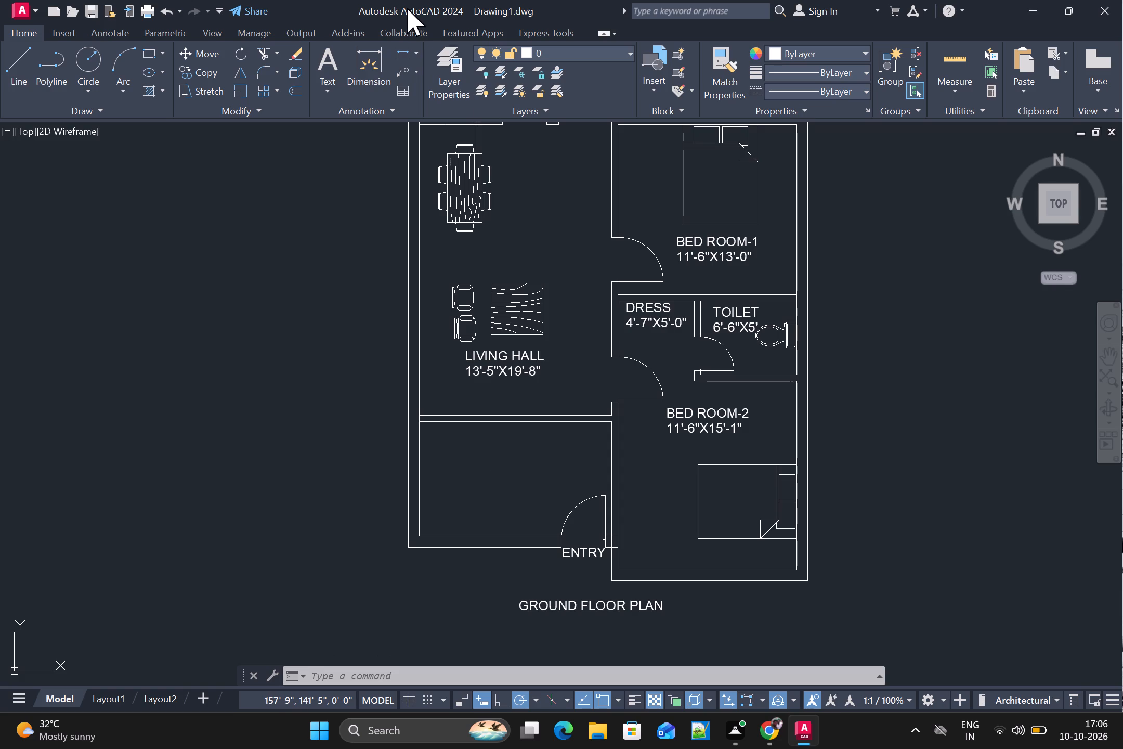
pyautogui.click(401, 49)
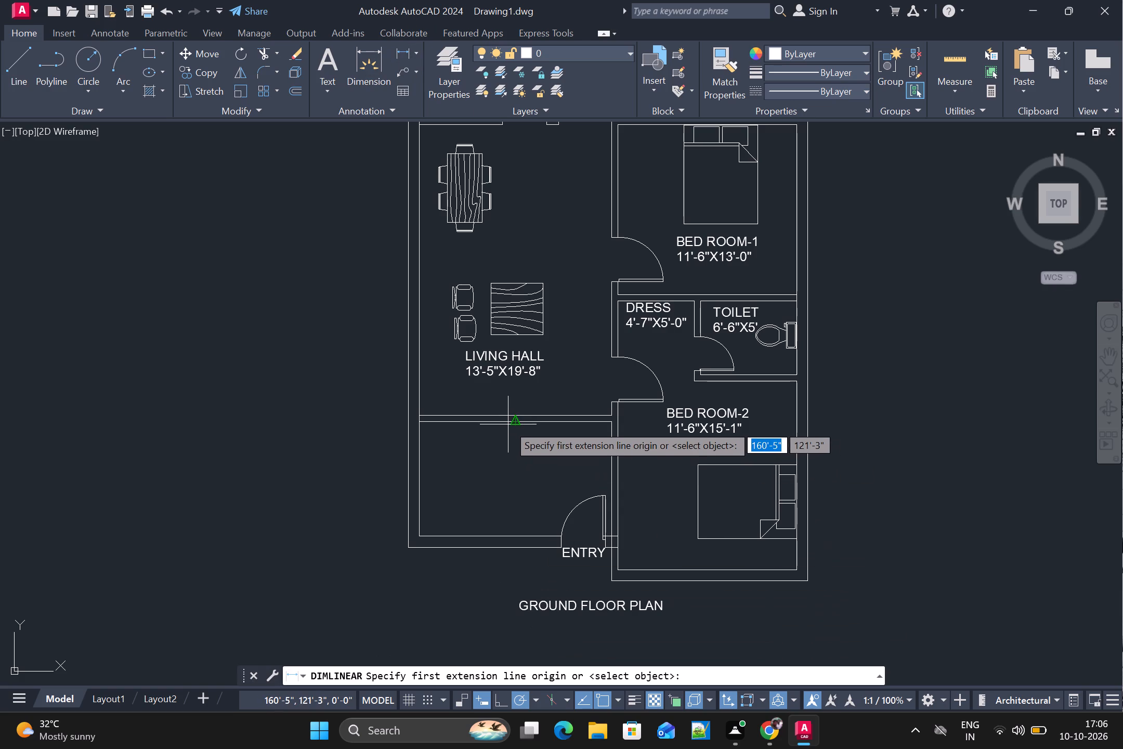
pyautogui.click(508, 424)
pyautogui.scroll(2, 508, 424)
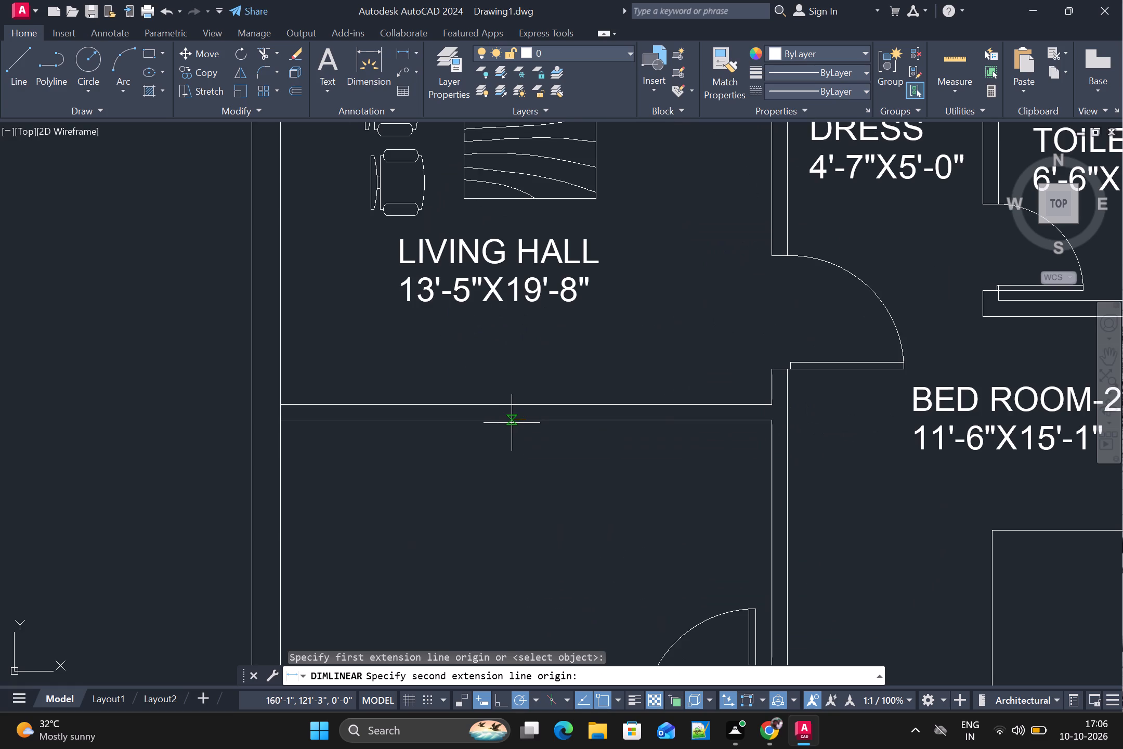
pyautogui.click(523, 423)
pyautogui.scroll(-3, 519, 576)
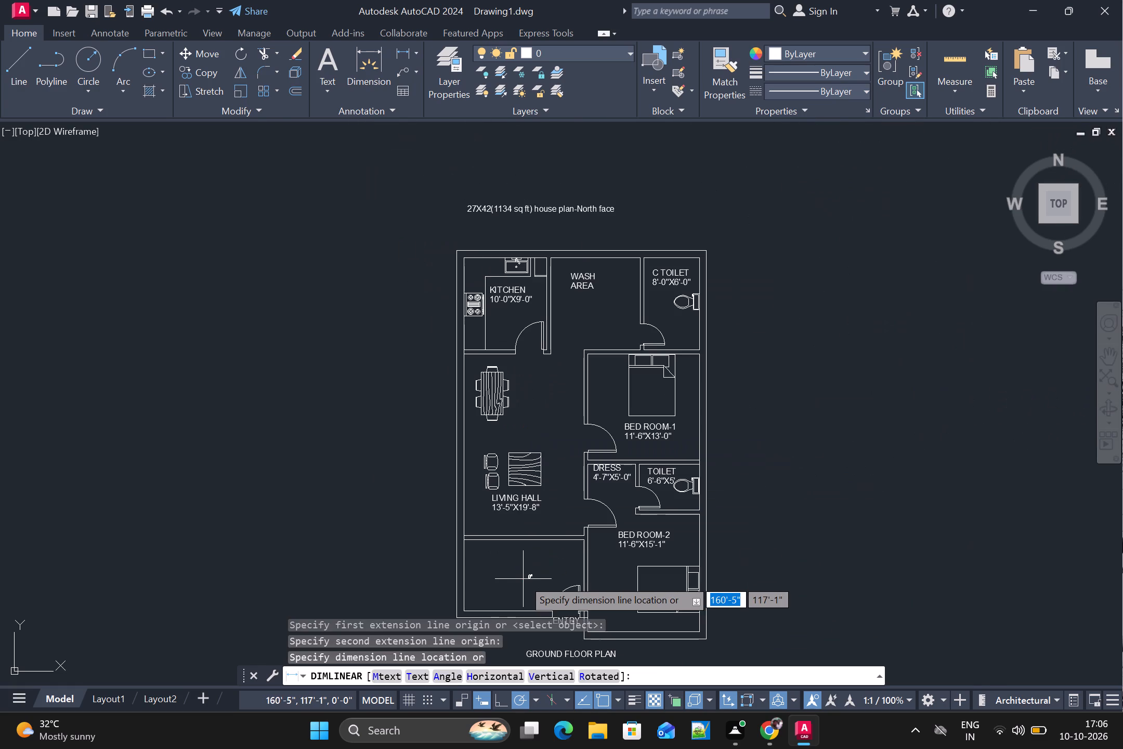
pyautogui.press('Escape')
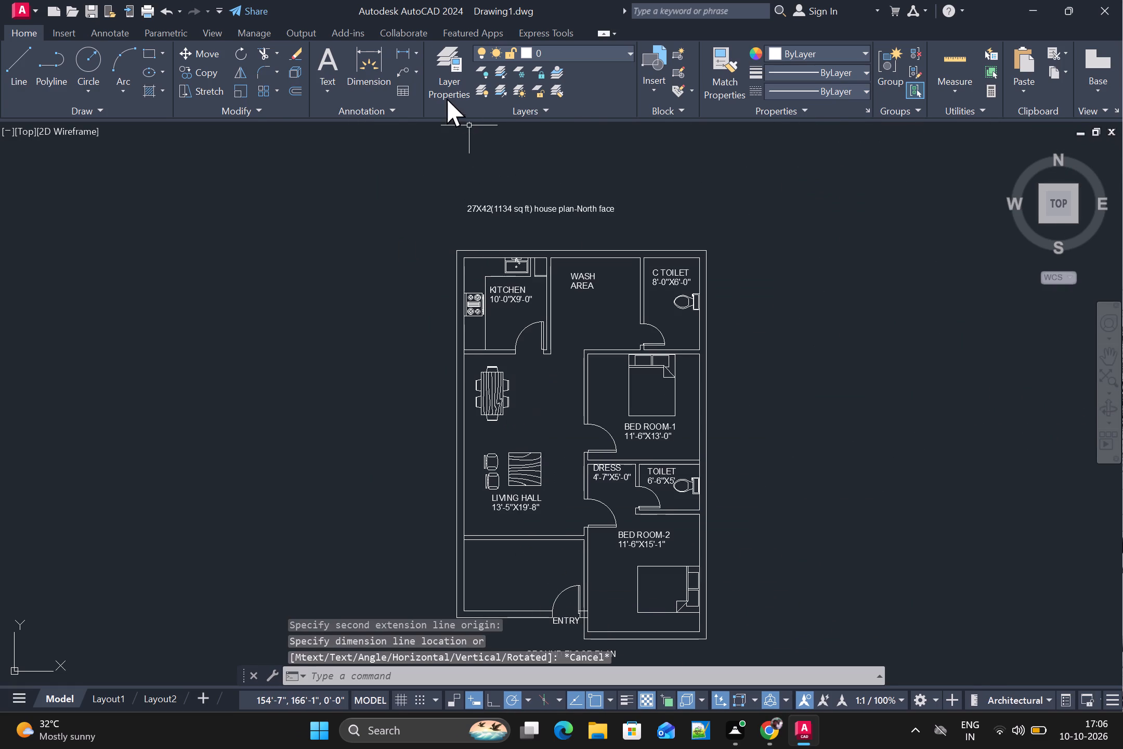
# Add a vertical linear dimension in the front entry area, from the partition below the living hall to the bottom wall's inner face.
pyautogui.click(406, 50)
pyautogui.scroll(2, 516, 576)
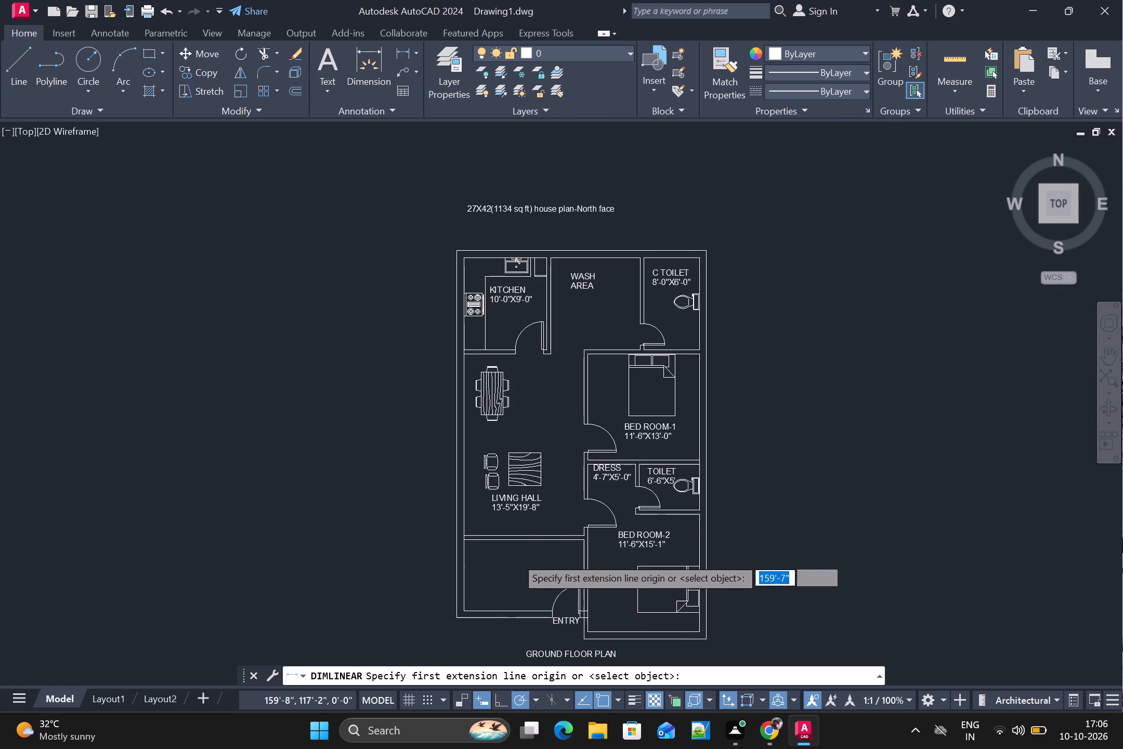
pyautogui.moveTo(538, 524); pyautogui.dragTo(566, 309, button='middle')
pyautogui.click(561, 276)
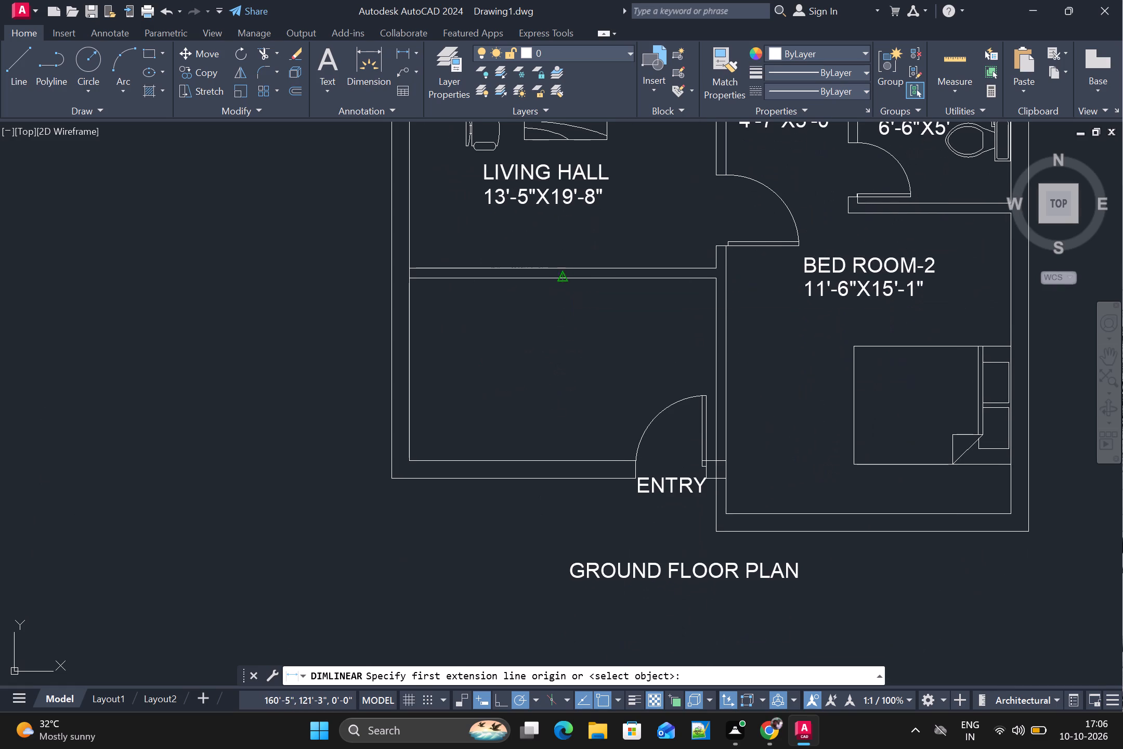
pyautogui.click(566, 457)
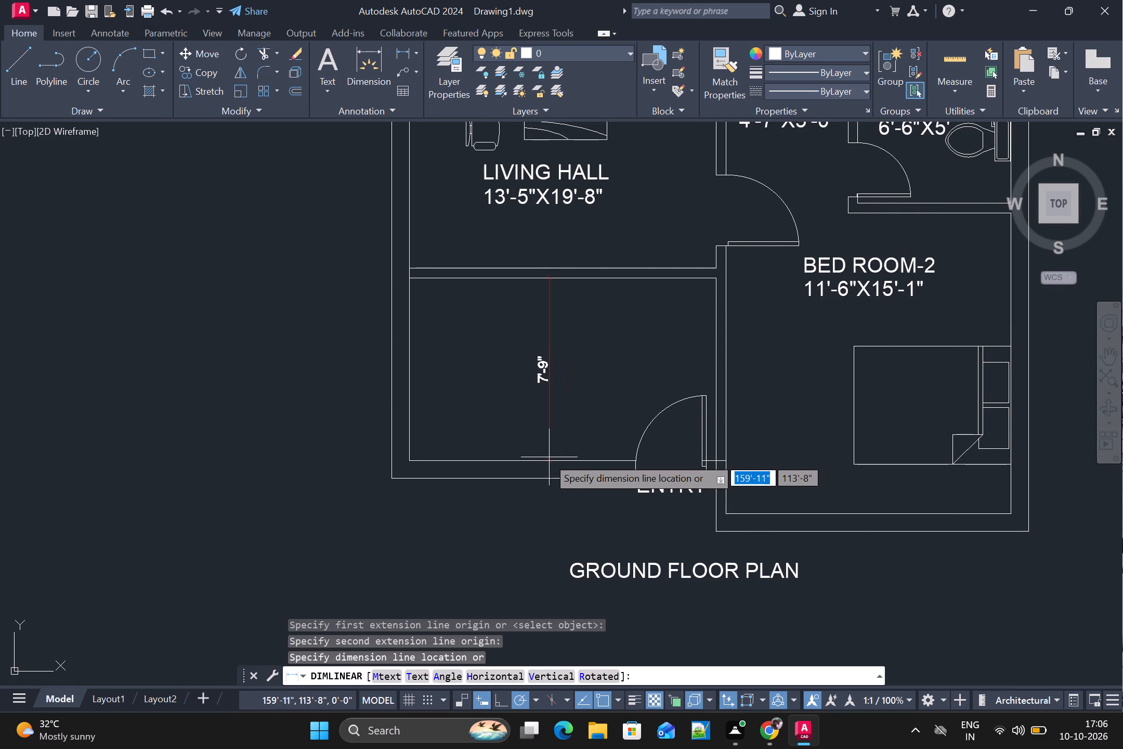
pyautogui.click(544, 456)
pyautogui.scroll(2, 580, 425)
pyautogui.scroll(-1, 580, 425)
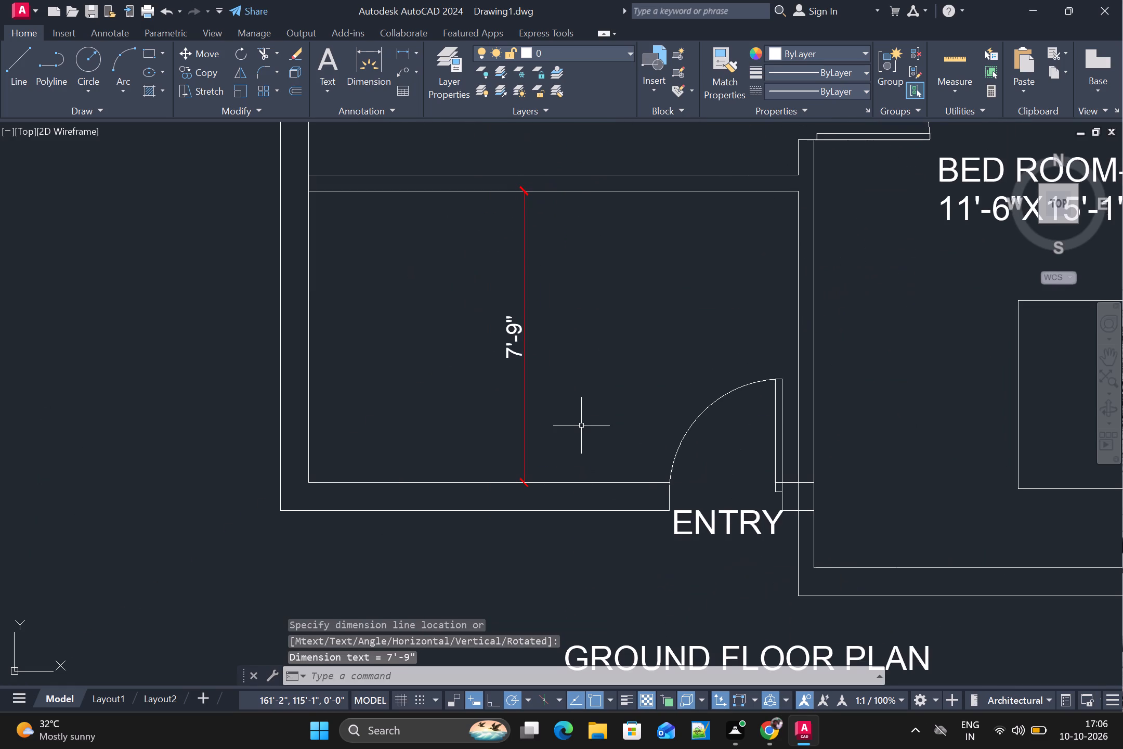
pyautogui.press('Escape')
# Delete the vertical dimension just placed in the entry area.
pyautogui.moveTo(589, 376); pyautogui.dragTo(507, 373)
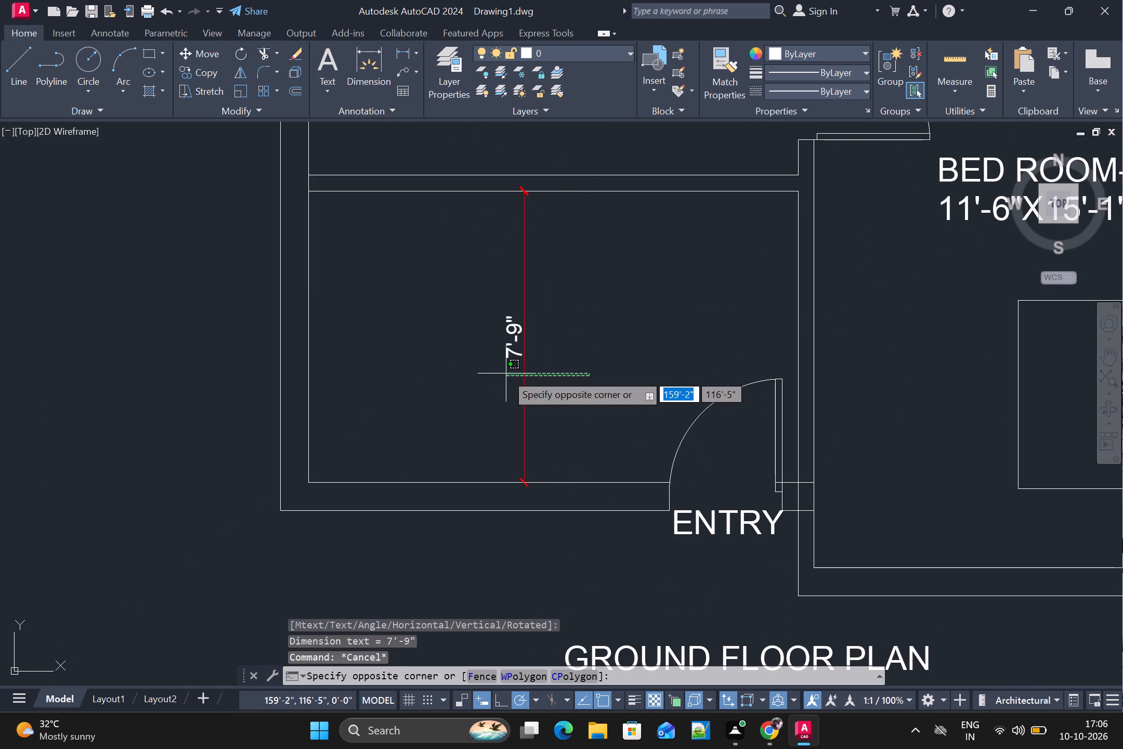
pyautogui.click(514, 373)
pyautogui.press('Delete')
# Draw a vertical line about 7'-9" long across the entry area, from the bottom wall's inner face up to the living hall partition.
pyautogui.scroll(-1, 514, 373)
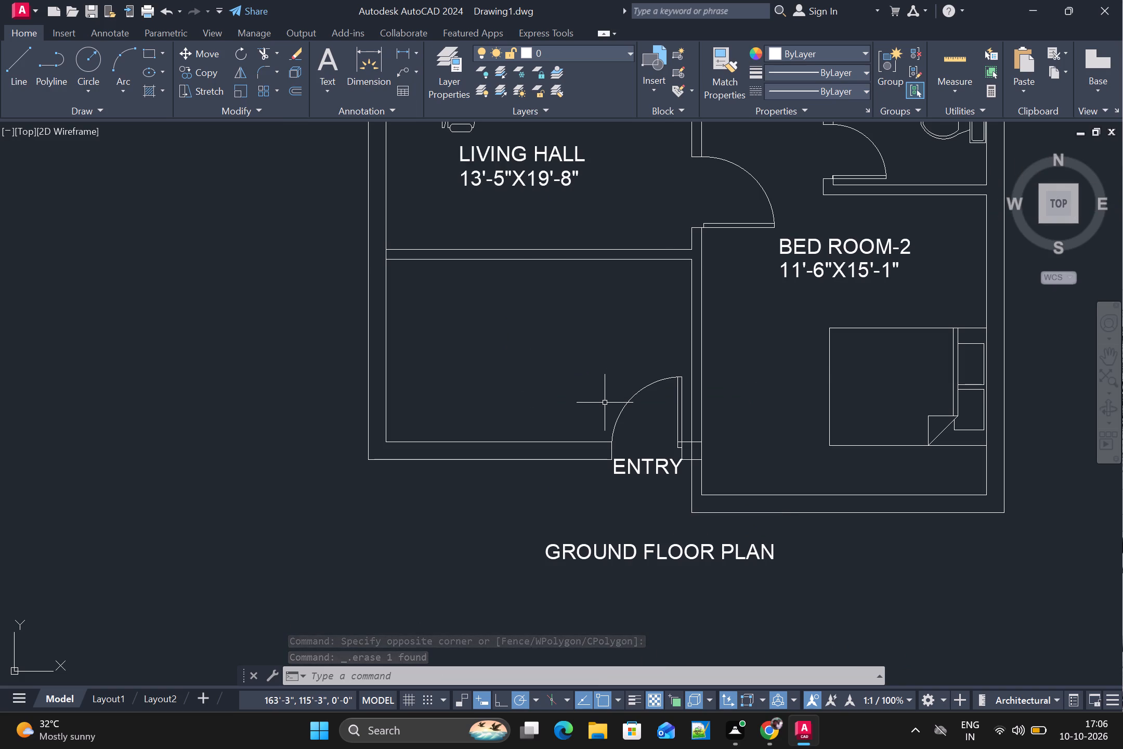
pyautogui.scroll(-1, 605, 403)
pyautogui.press('l')
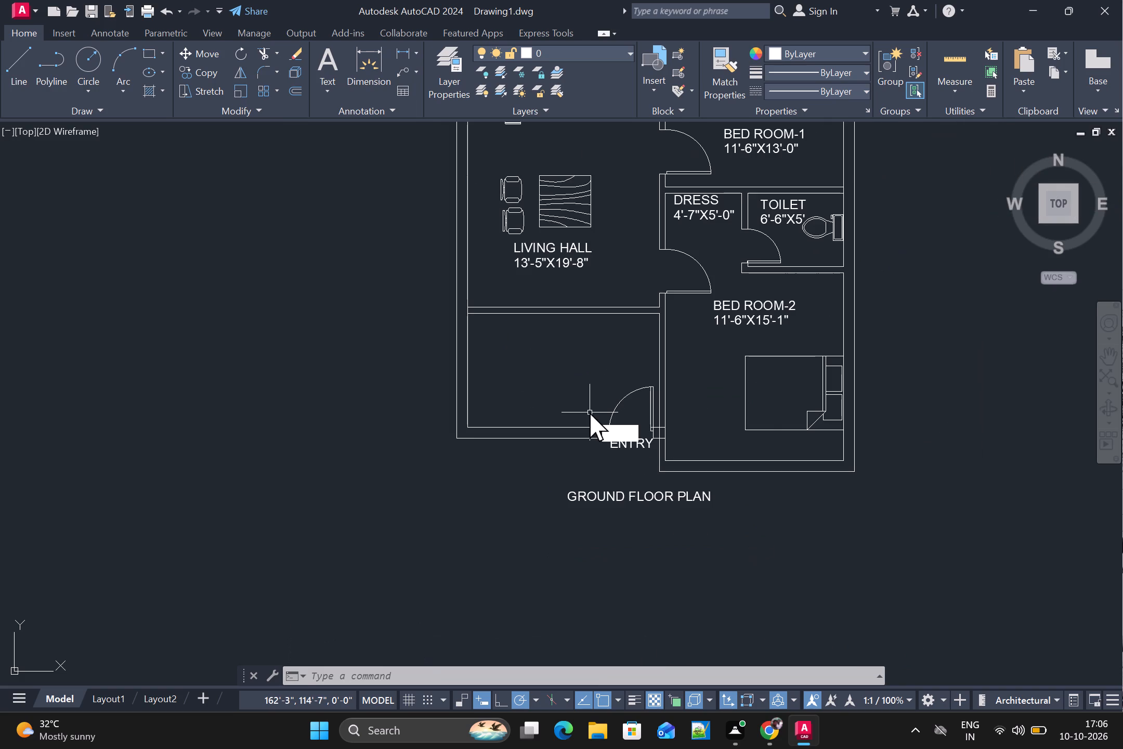
pyautogui.press('Return')
pyautogui.scroll(1, 590, 412)
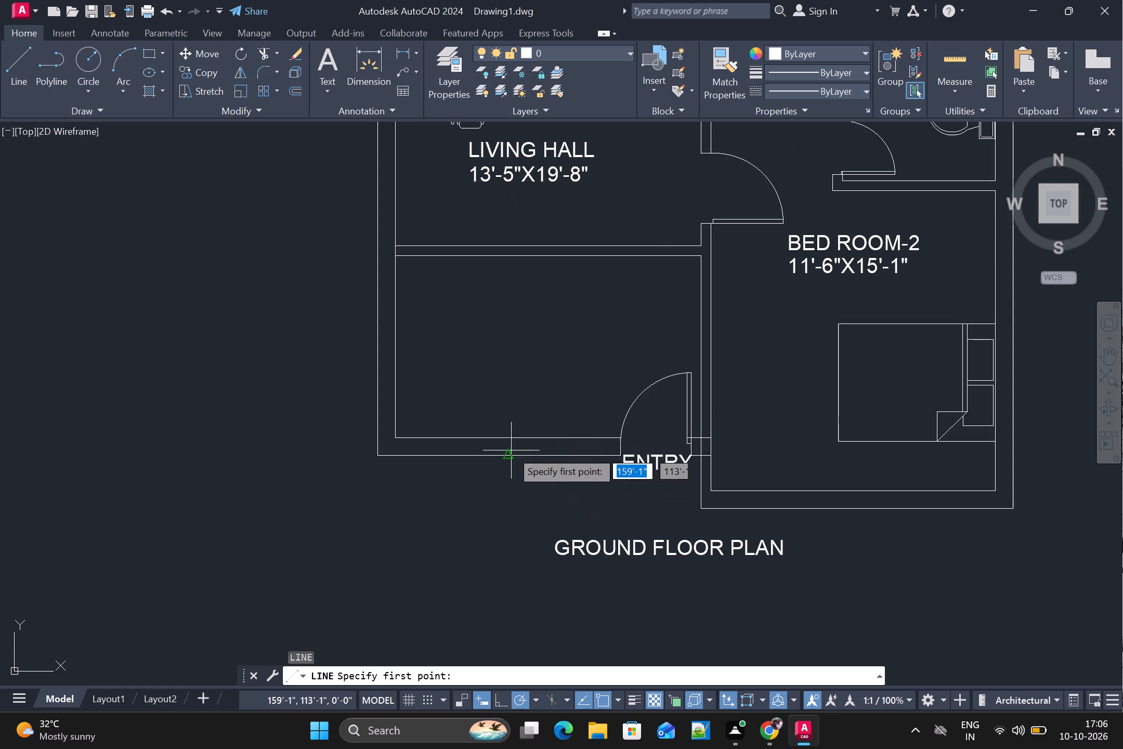
pyautogui.click(561, 437)
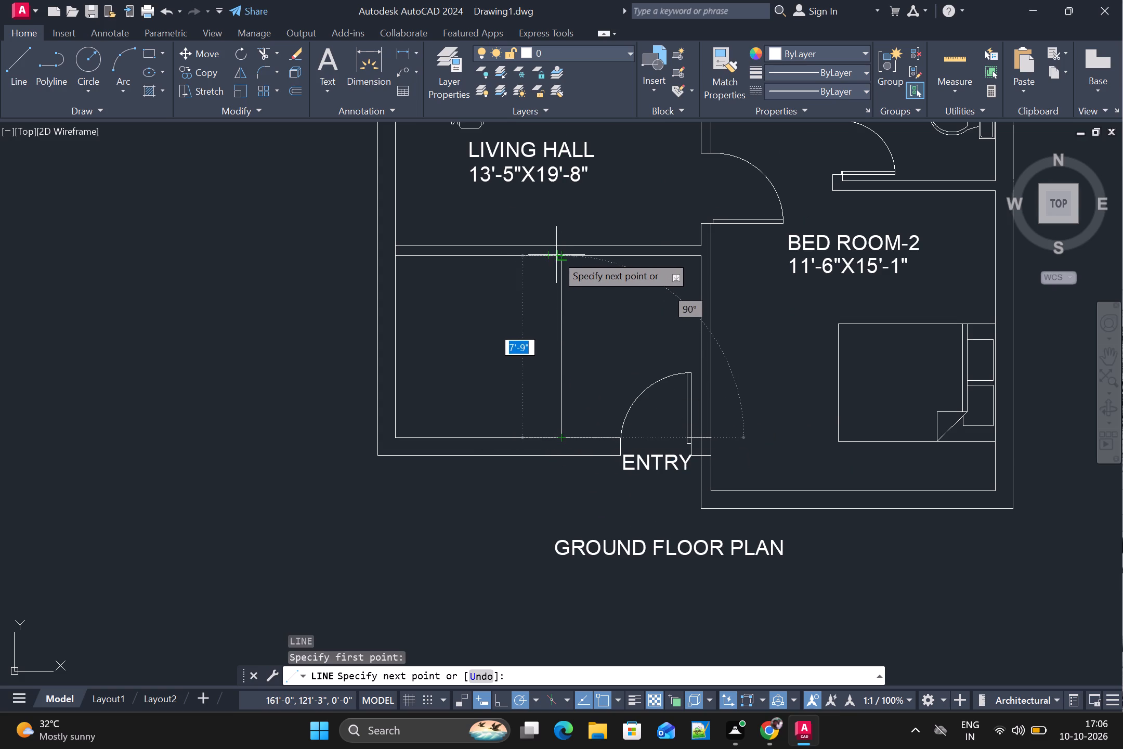
pyautogui.scroll(2, 551, 257)
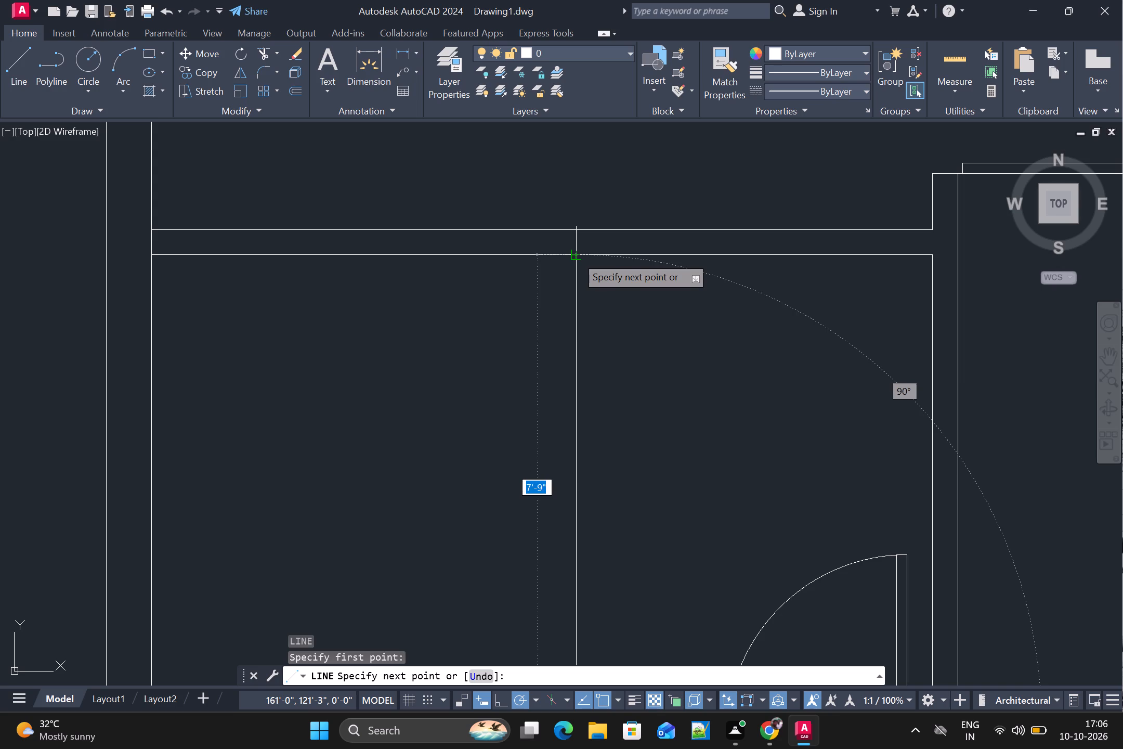
pyautogui.click(576, 256)
pyautogui.scroll(-3, 574, 328)
pyautogui.press('Escape')
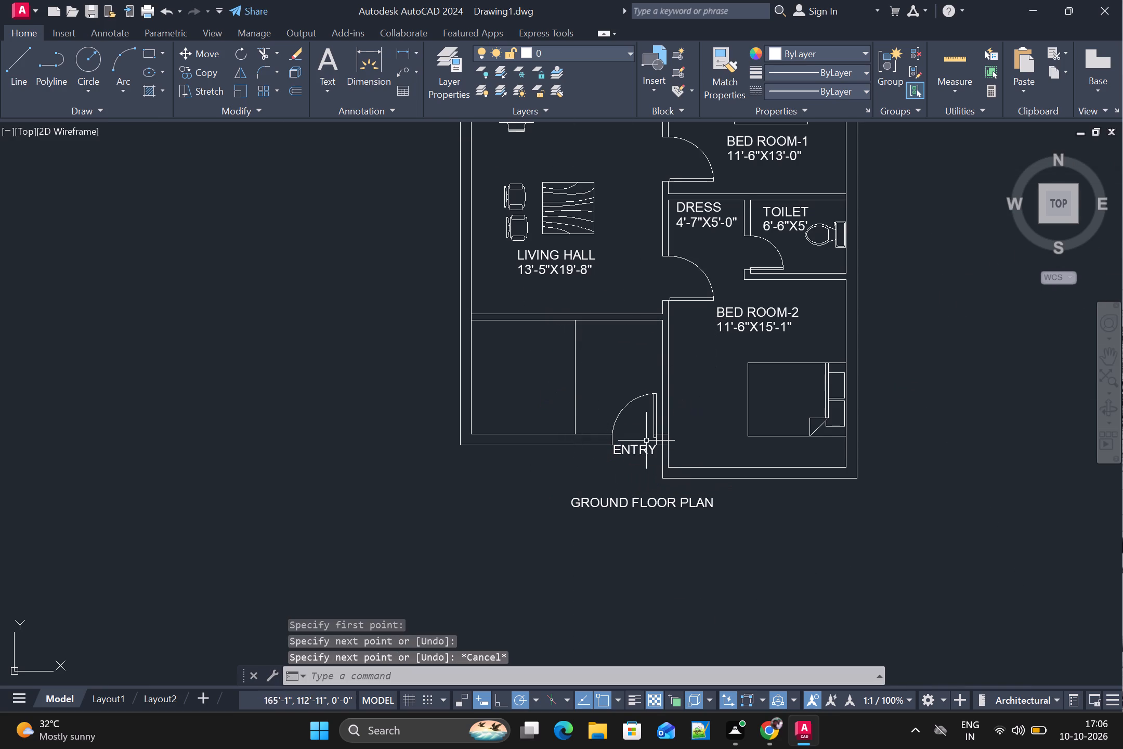
# Using Offset with the Through option, offset the new vertical line 1' toward the left outer wall, and its copy another 1'.
pyautogui.moveTo(660, 429); pyautogui.dragTo(639, 355, button='middle')
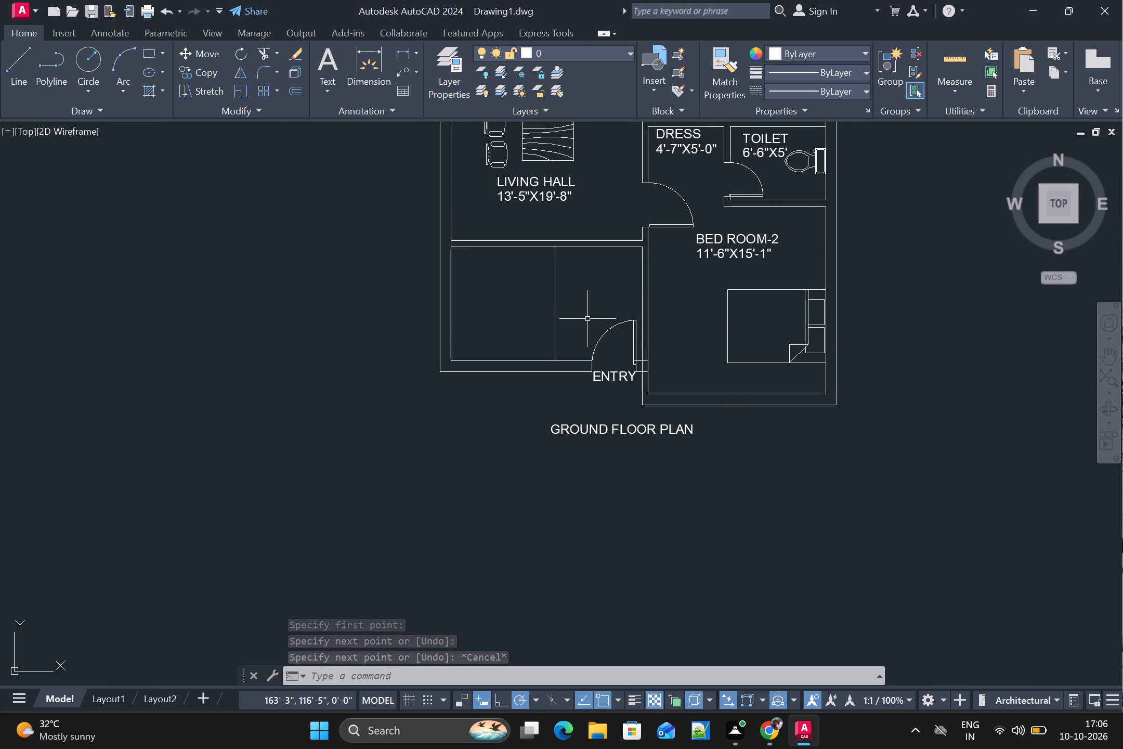
pyautogui.scroll(1, 587, 319)
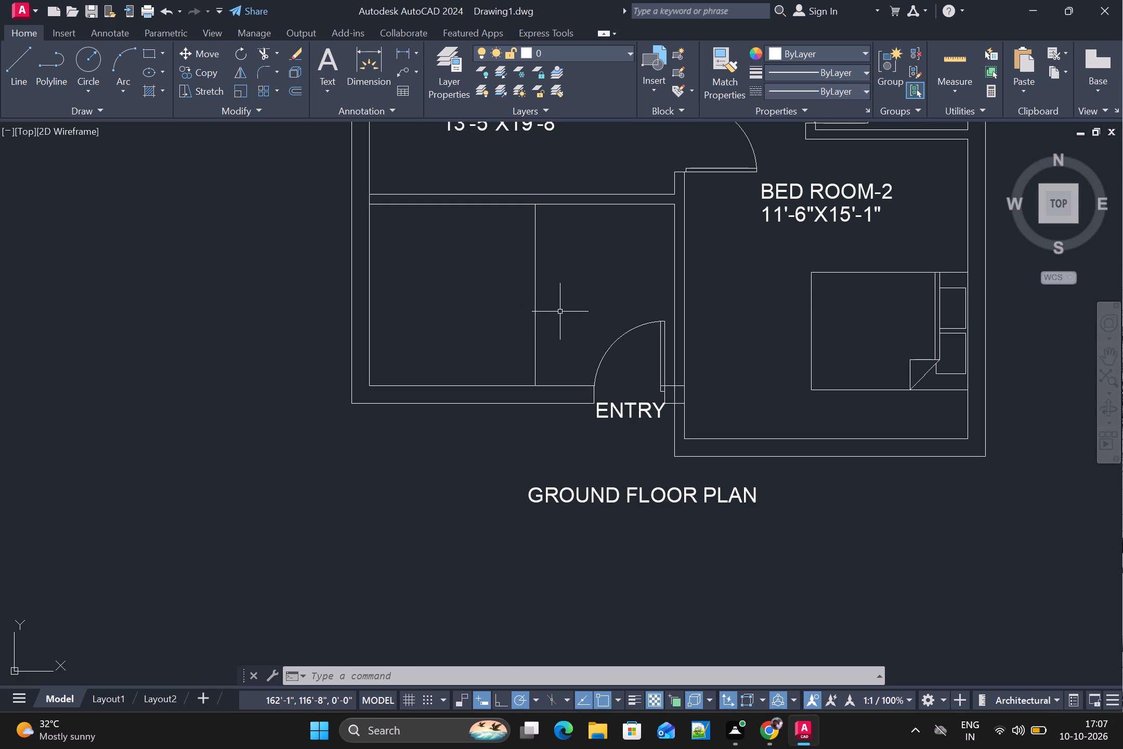
pyautogui.press('o')
pyautogui.press('Return')
pyautogui.press('t')
pyautogui.press('Return')
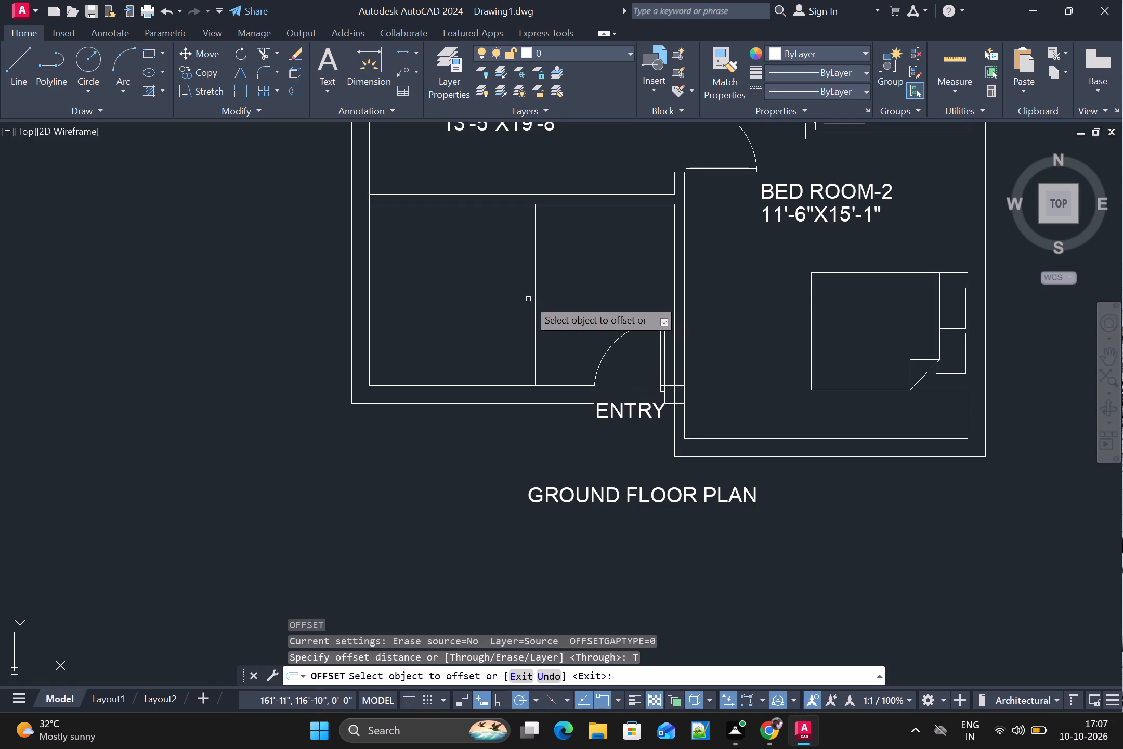
pyautogui.click(536, 292)
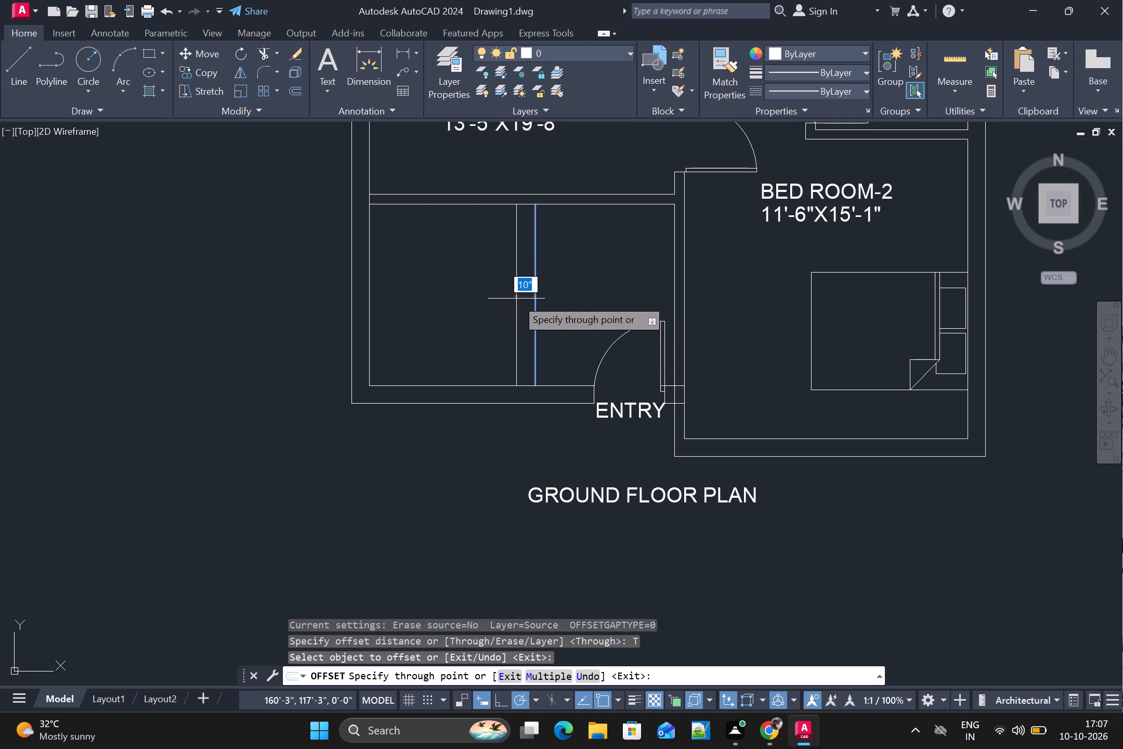
pyautogui.write("1'")
pyautogui.press('Return')
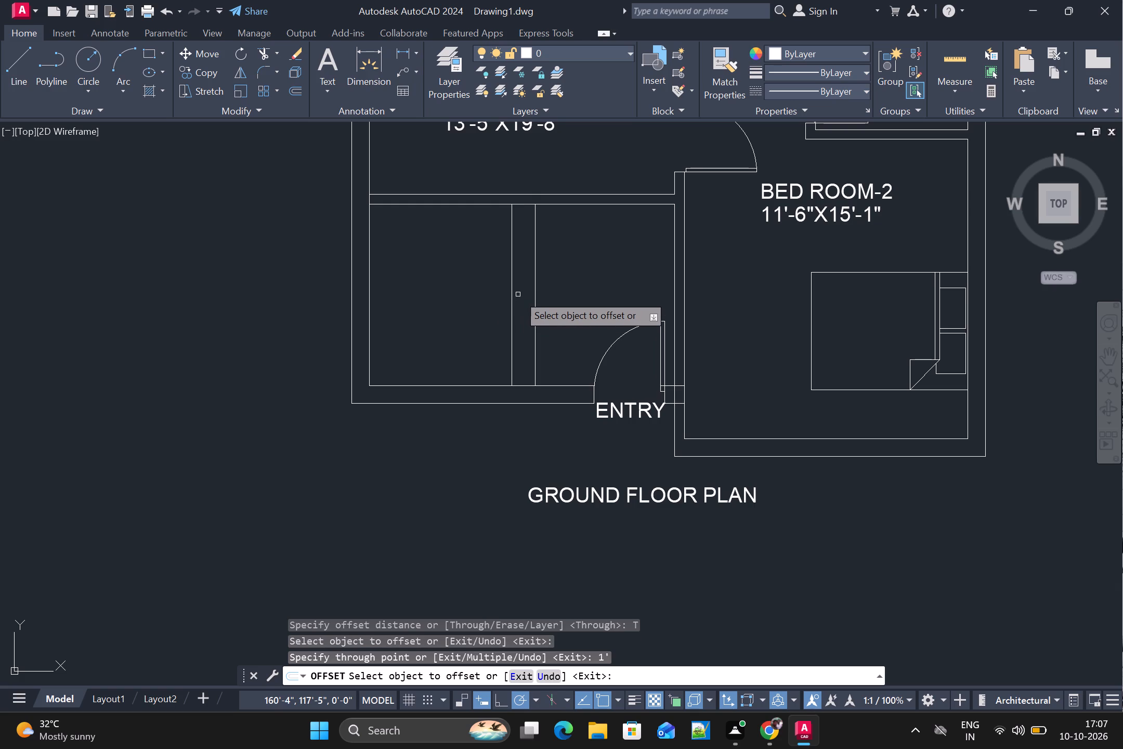
pyautogui.click(511, 297)
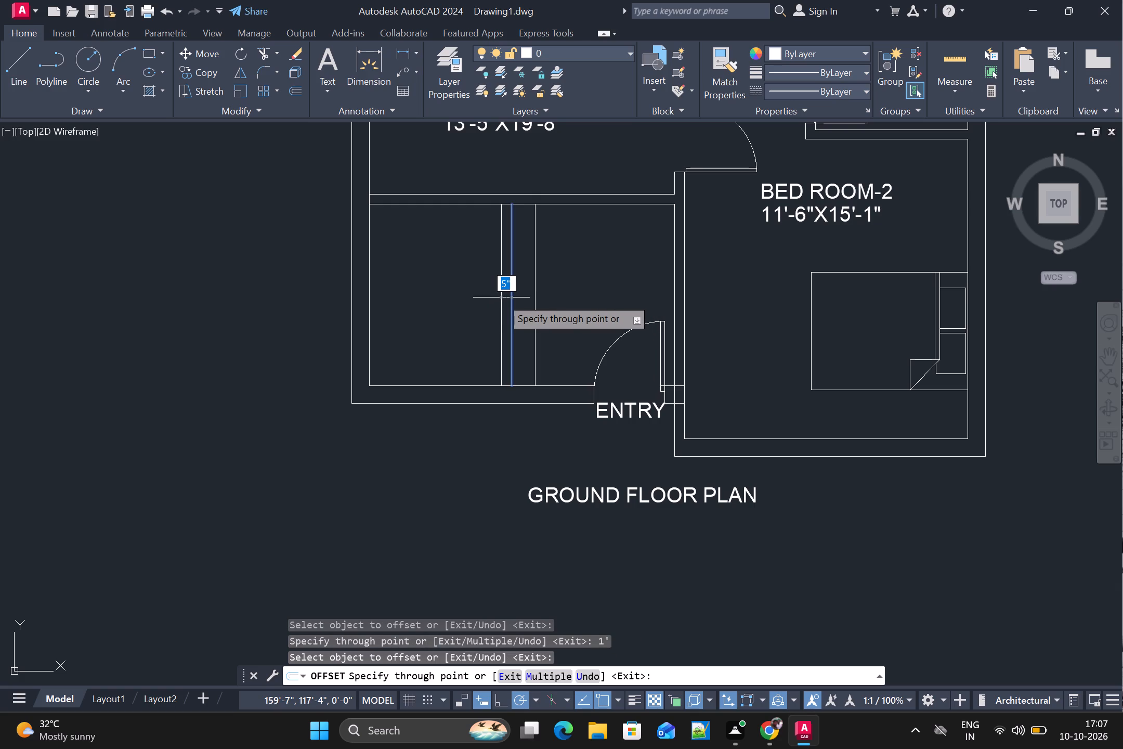
pyautogui.write("1'")
pyautogui.press('Return')
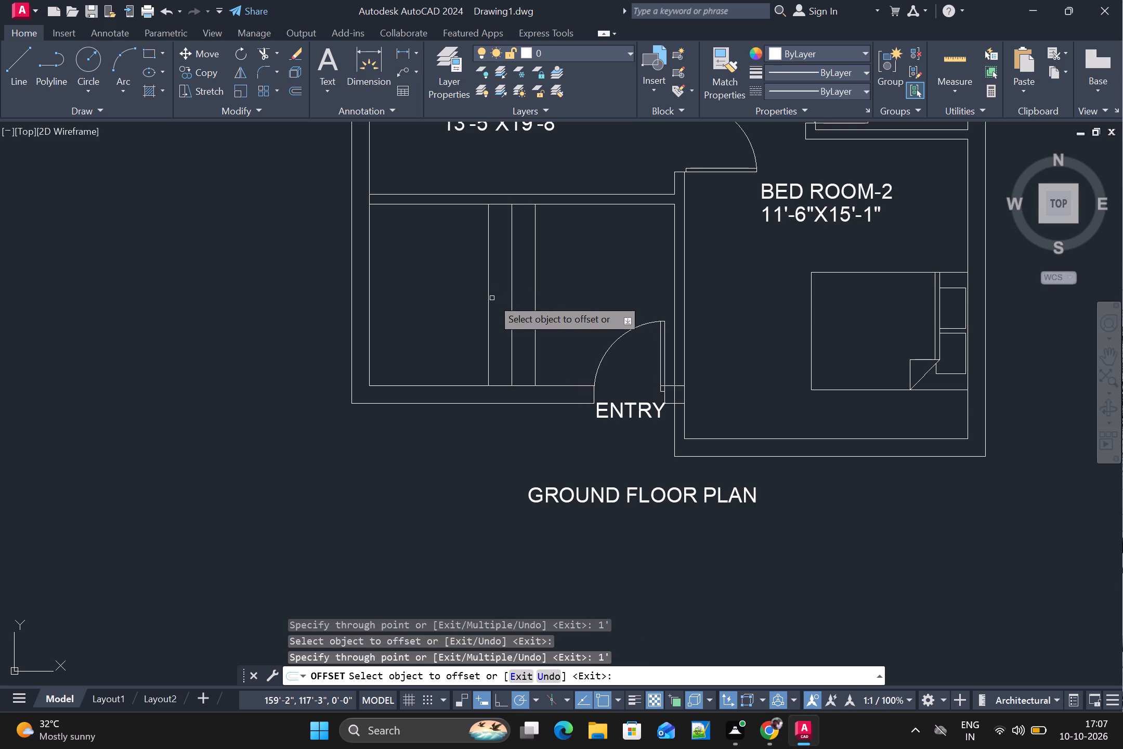
# Offset the leftmost stair line three more times by 1' each toward the left outer wall, and finish the Offset command.
pyautogui.click(490, 299)
pyautogui.write("1'")
pyautogui.press('Return')
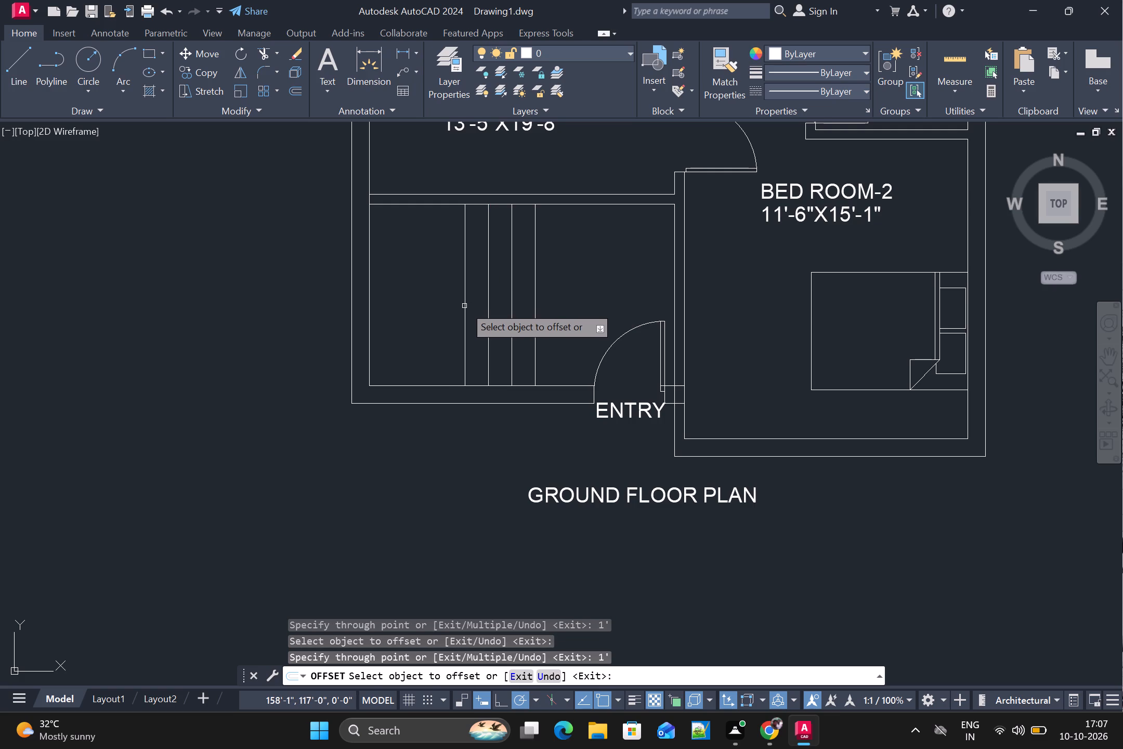
pyautogui.click(465, 306)
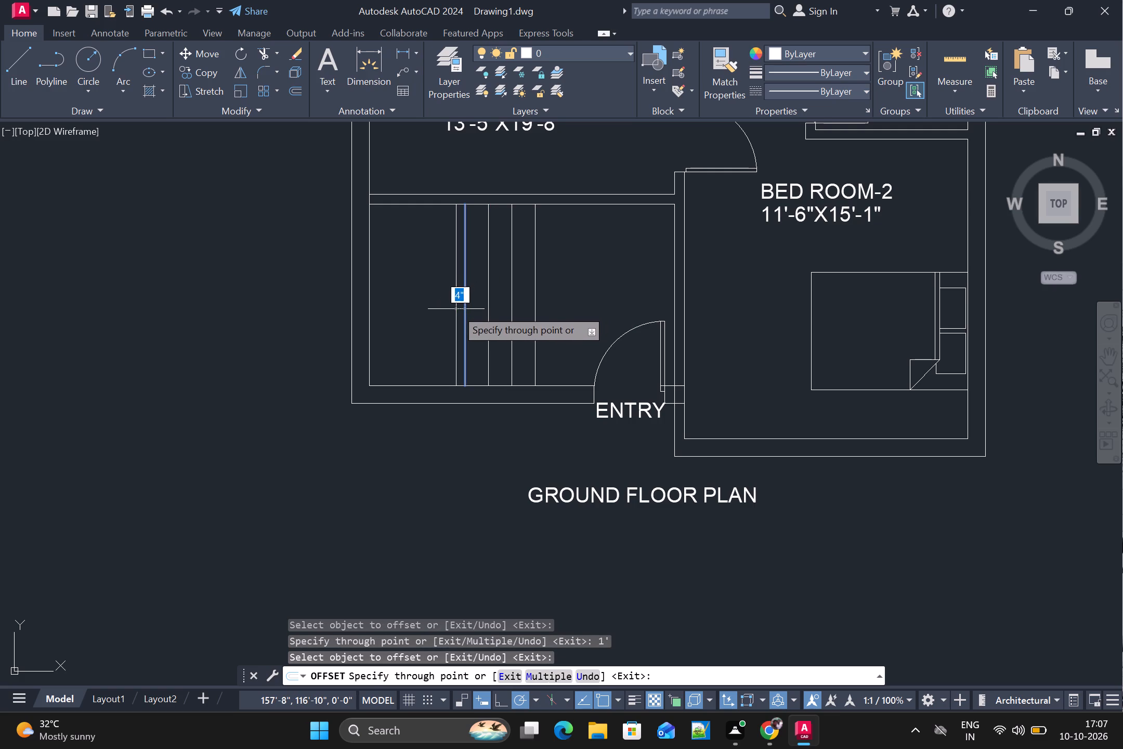
pyautogui.write("1'")
pyautogui.press('Return')
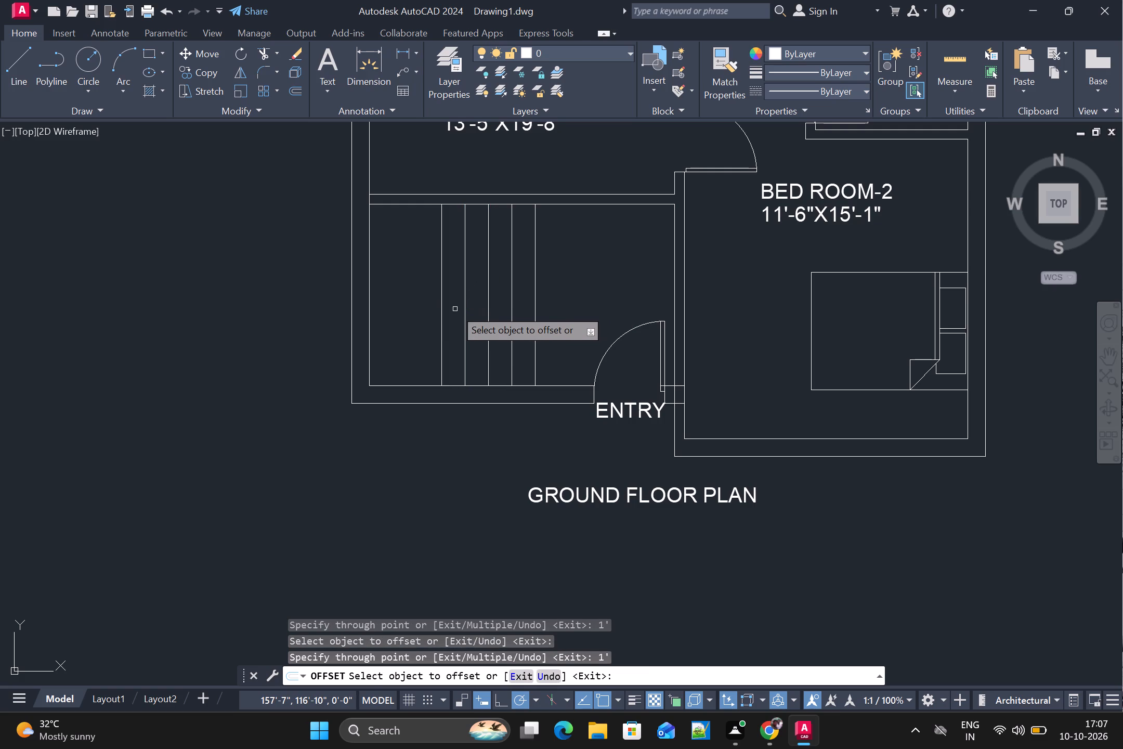
pyautogui.click(442, 306)
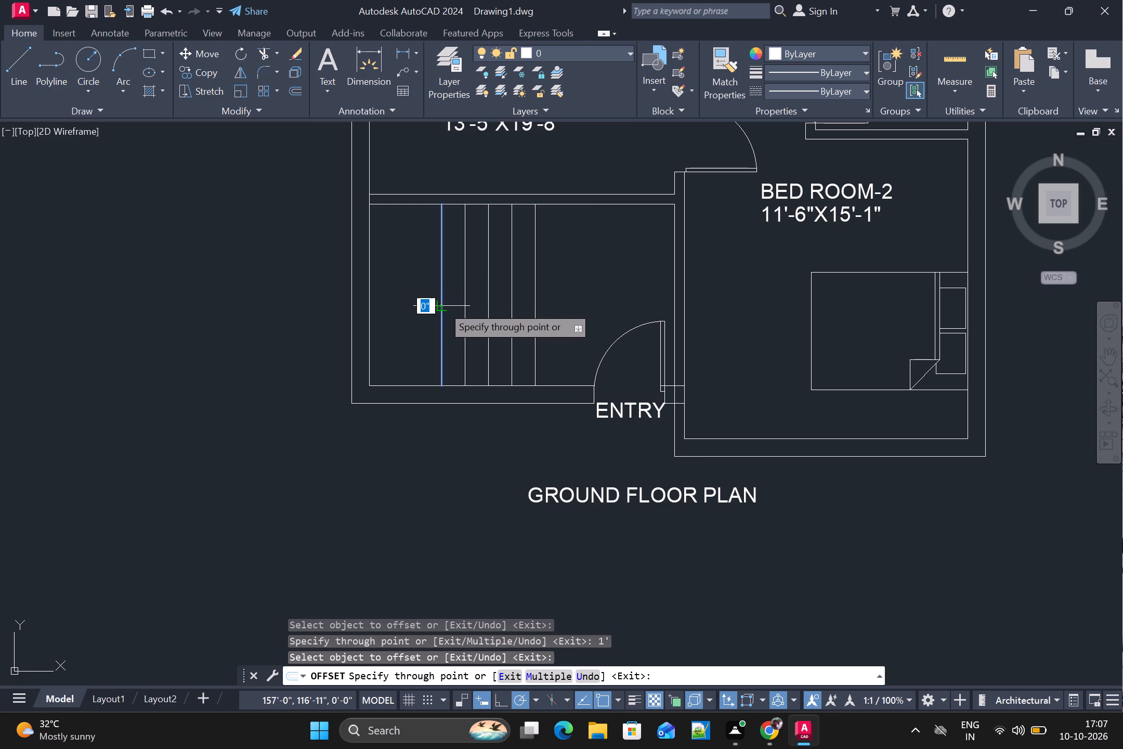
pyautogui.write("1'")
pyautogui.press('Return')
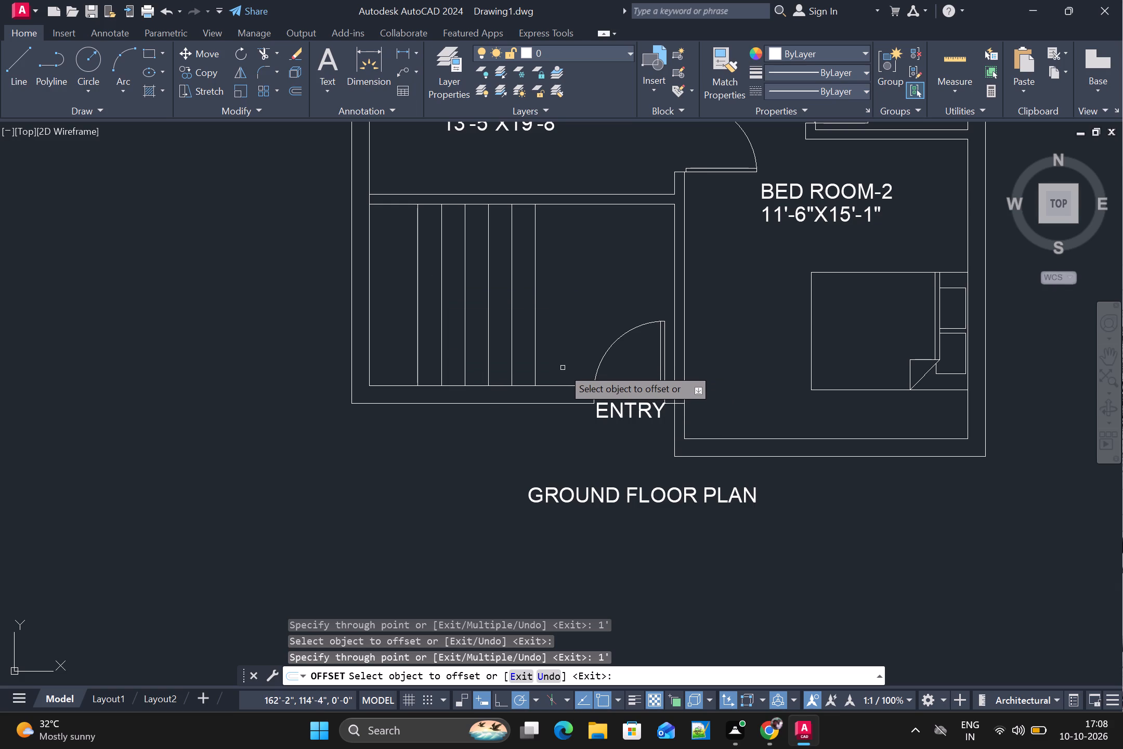
pyautogui.write("L'")
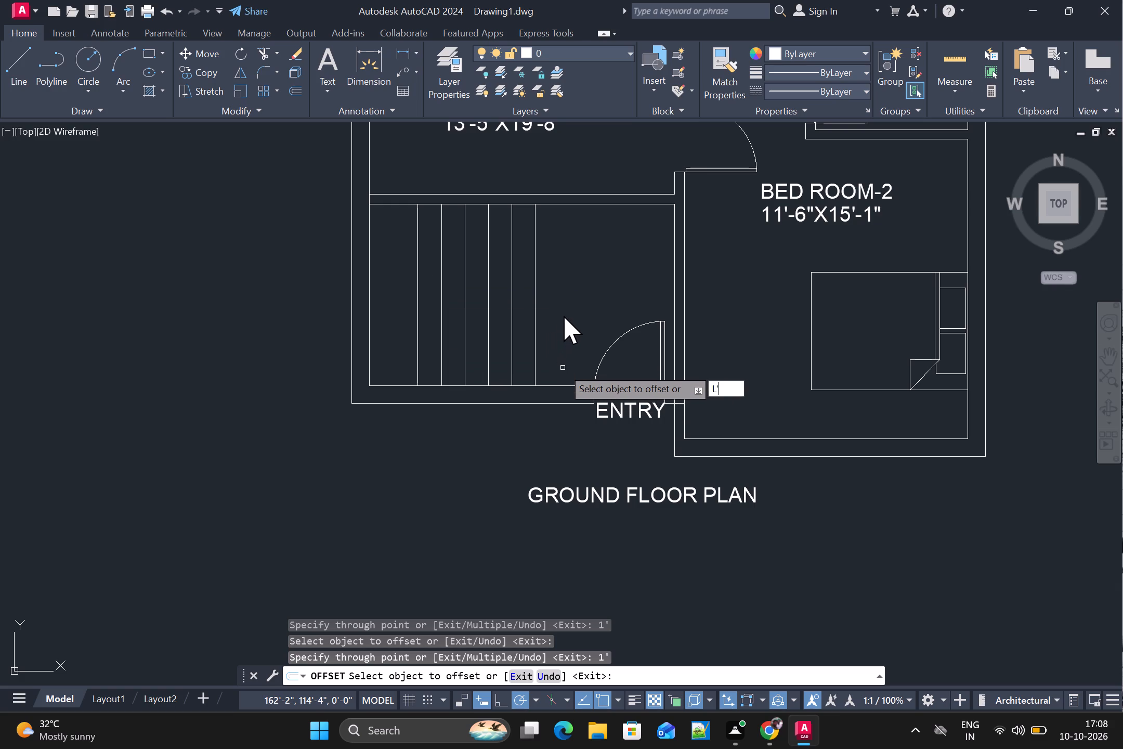
pyautogui.press('BackSpace')
pyautogui.press('Return')
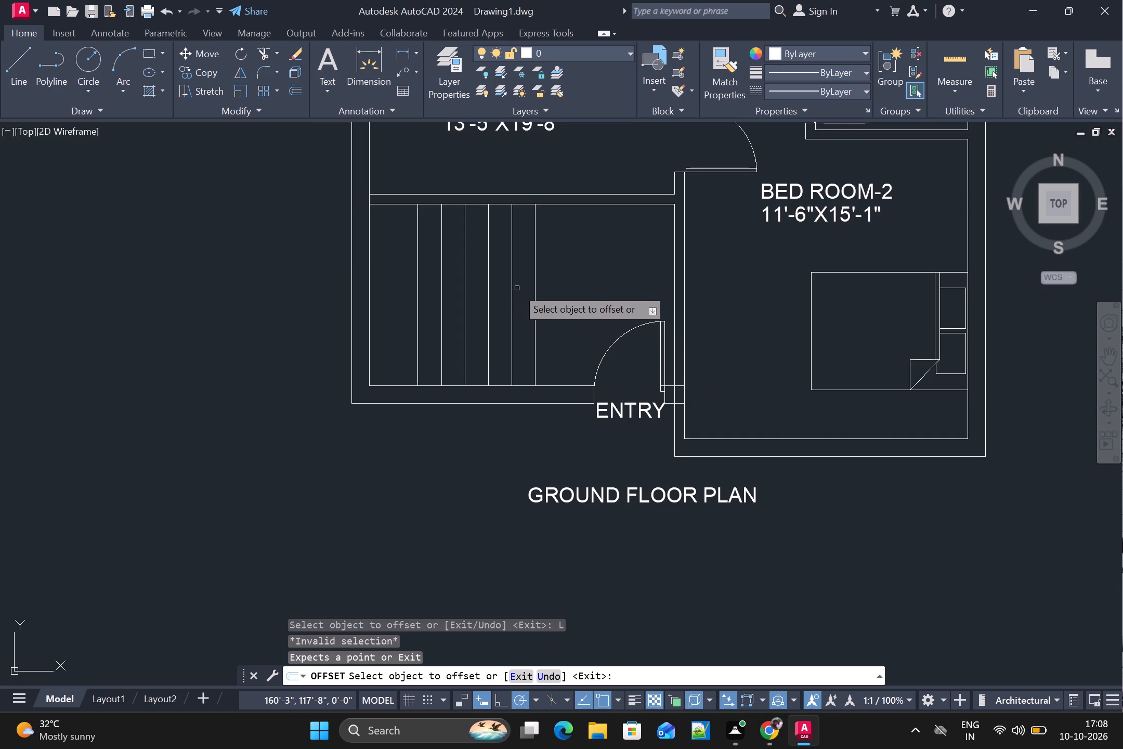
pyautogui.press('Return')
pyautogui.press('Escape')
pyautogui.press('Escape')
# Draw a 5' horizontal line through the midpoints of the vertical stair lines, from the rightmost line to the leftmost.
pyautogui.press('l')
pyautogui.press('Return')
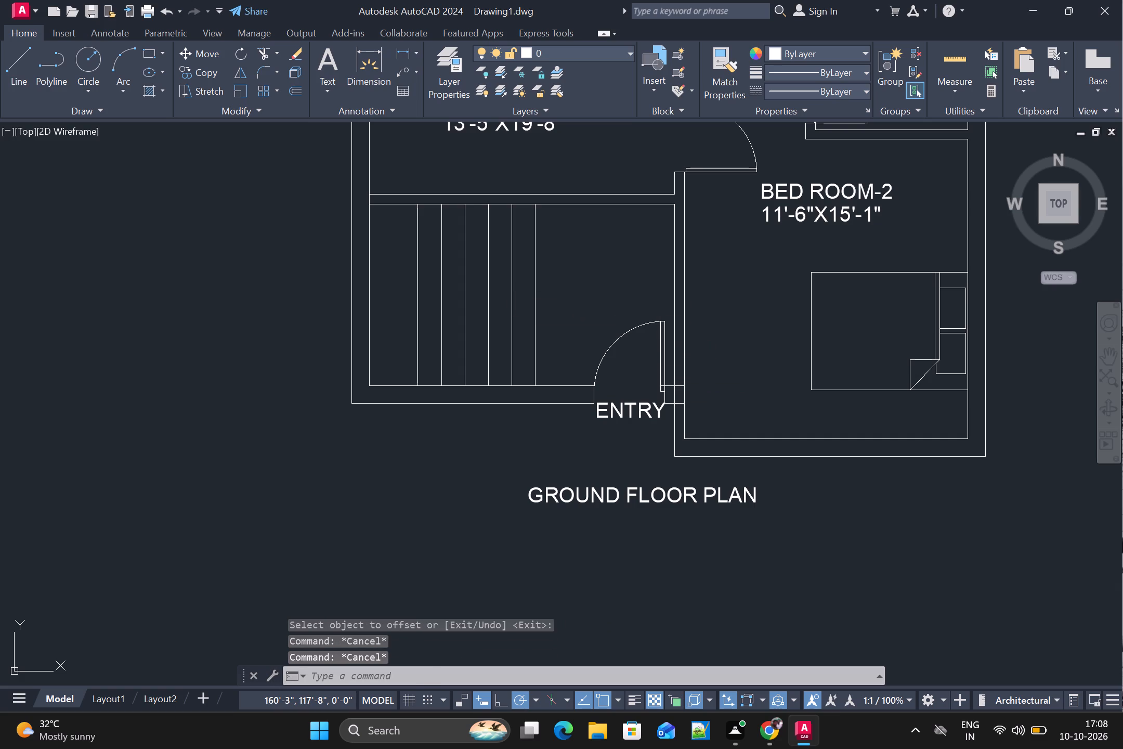
pyautogui.scroll(2, 541, 297)
pyautogui.scroll(-2, 523, 311)
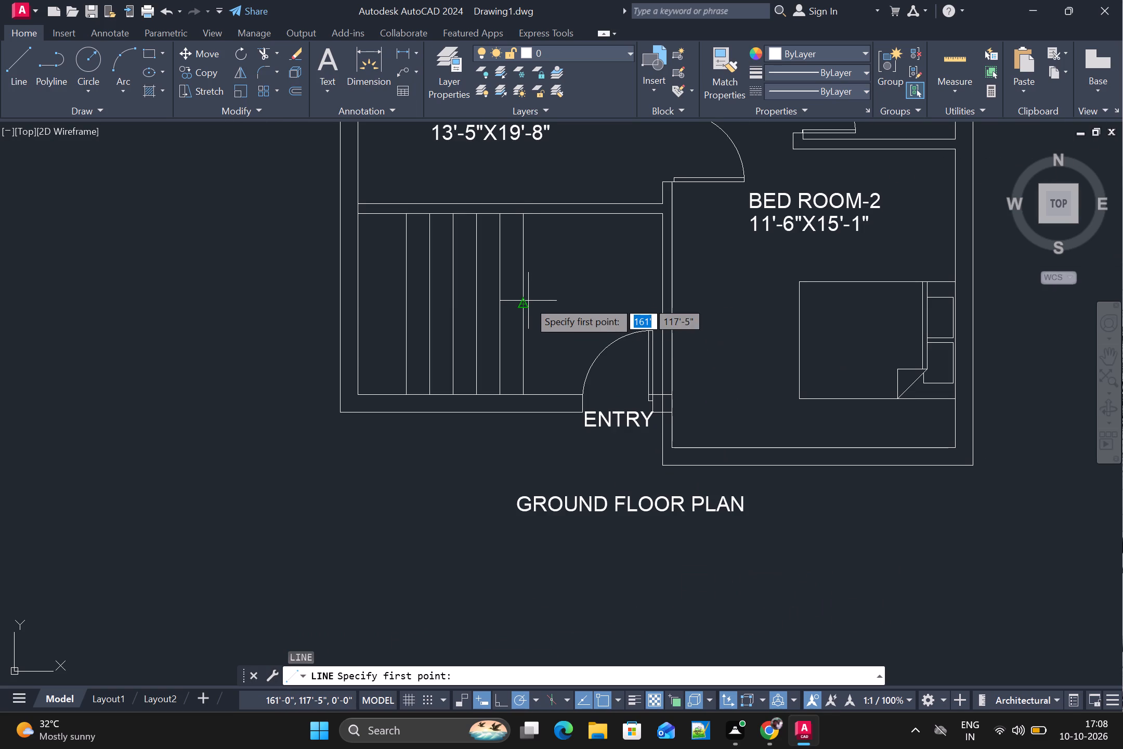
pyautogui.click(527, 305)
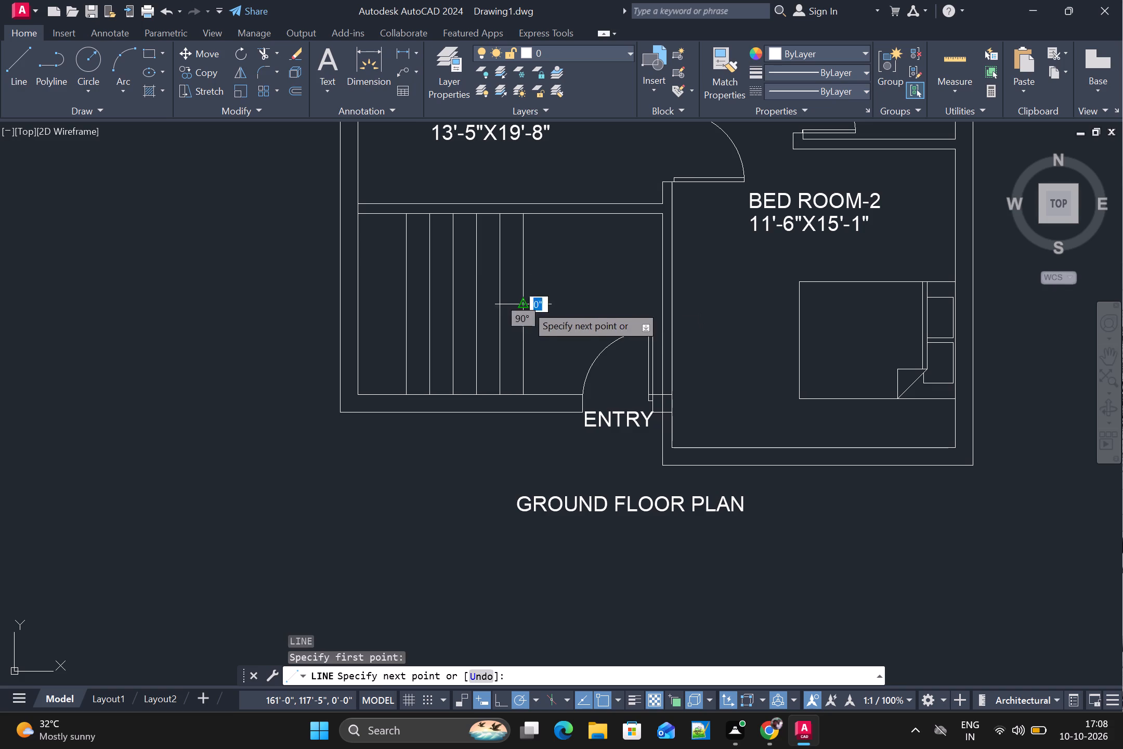
pyautogui.click(409, 305)
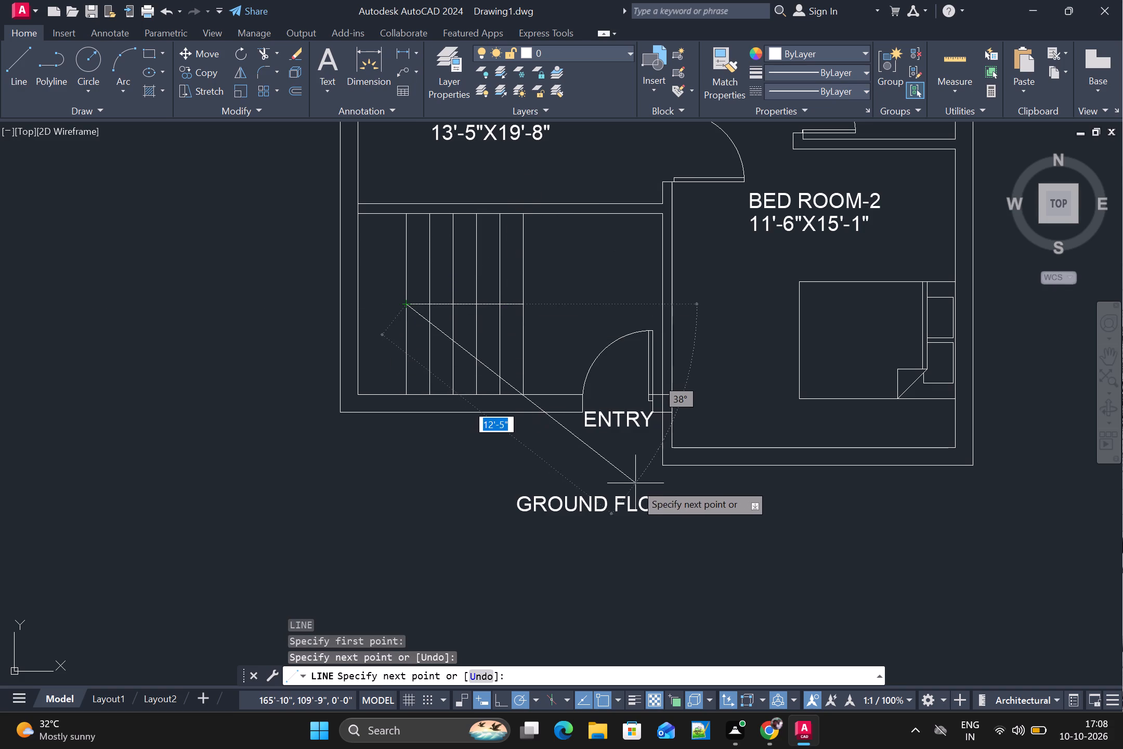
pyautogui.press('Escape')
# Draw a horizontal line about 2' long from the leftmost vertical stair line, below its midpoint, to the left outer wall's inner face.
pyautogui.scroll(1, 559, 314)
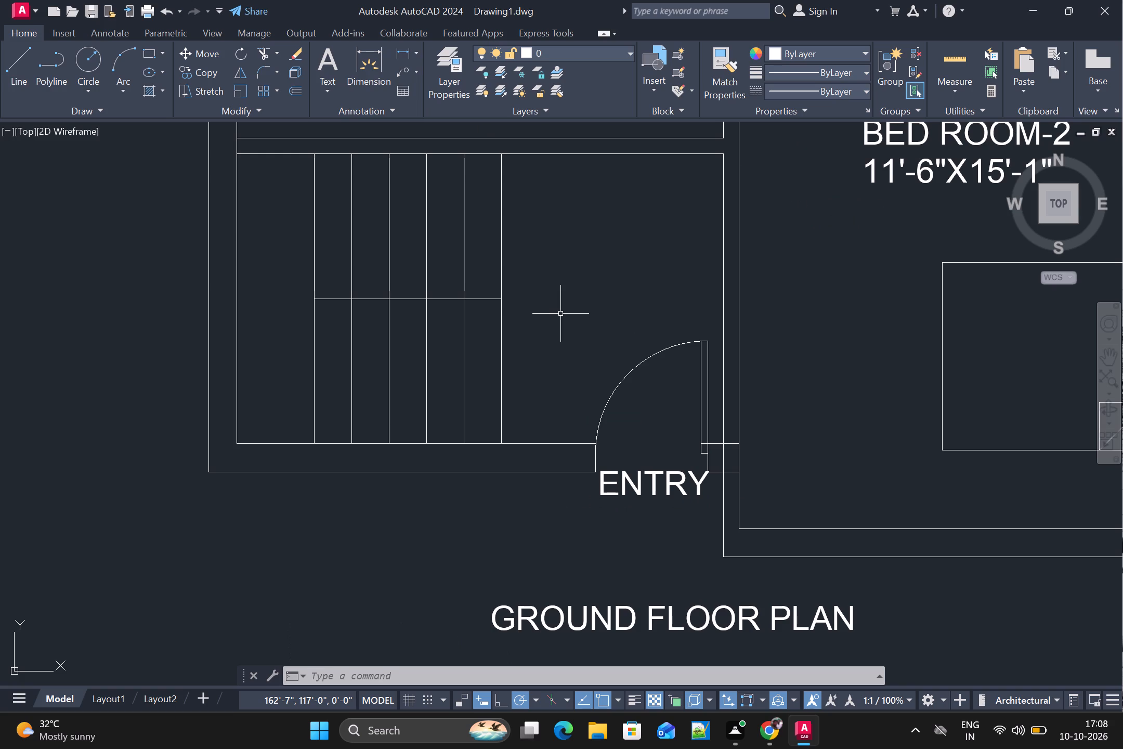
pyautogui.press('l')
pyautogui.press('Return')
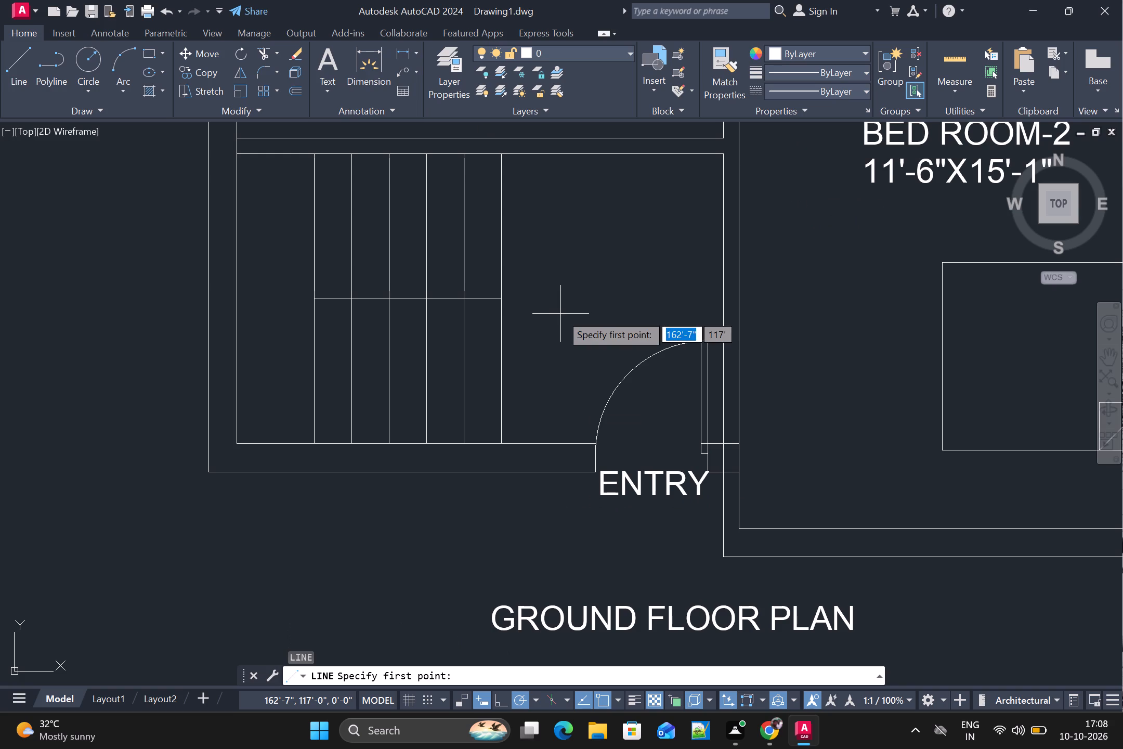
pyautogui.click(314, 341)
pyautogui.click(229, 347)
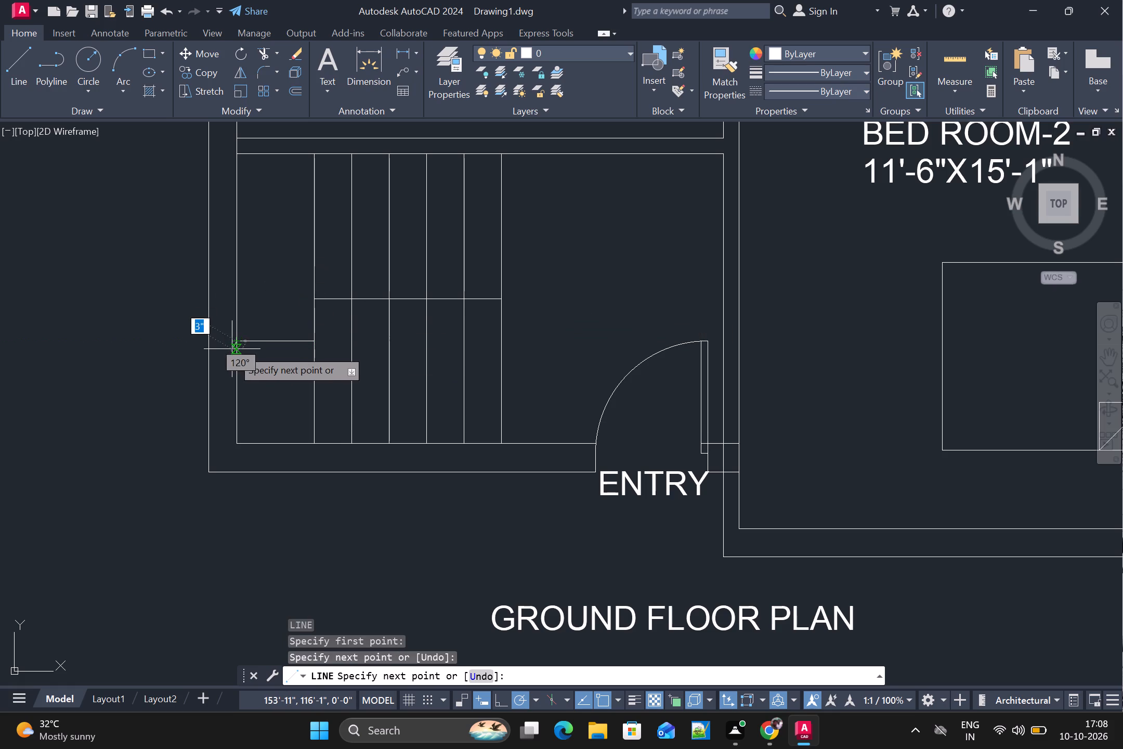
pyautogui.press('Escape')
# Using Offset with the Through option, offset the short landing line 1' toward the living hall partition, and its copy another 1'.
pyautogui.press('o')
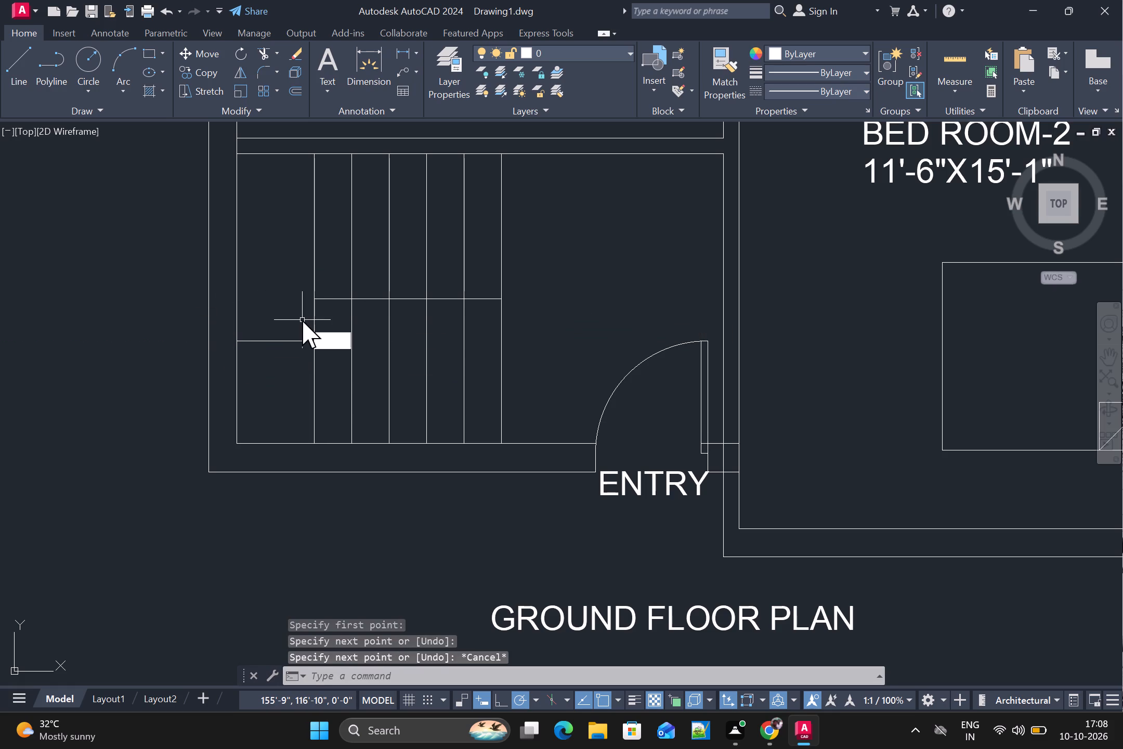
pyautogui.press('Return')
pyautogui.press('t')
pyautogui.press('Return')
pyautogui.click(286, 342)
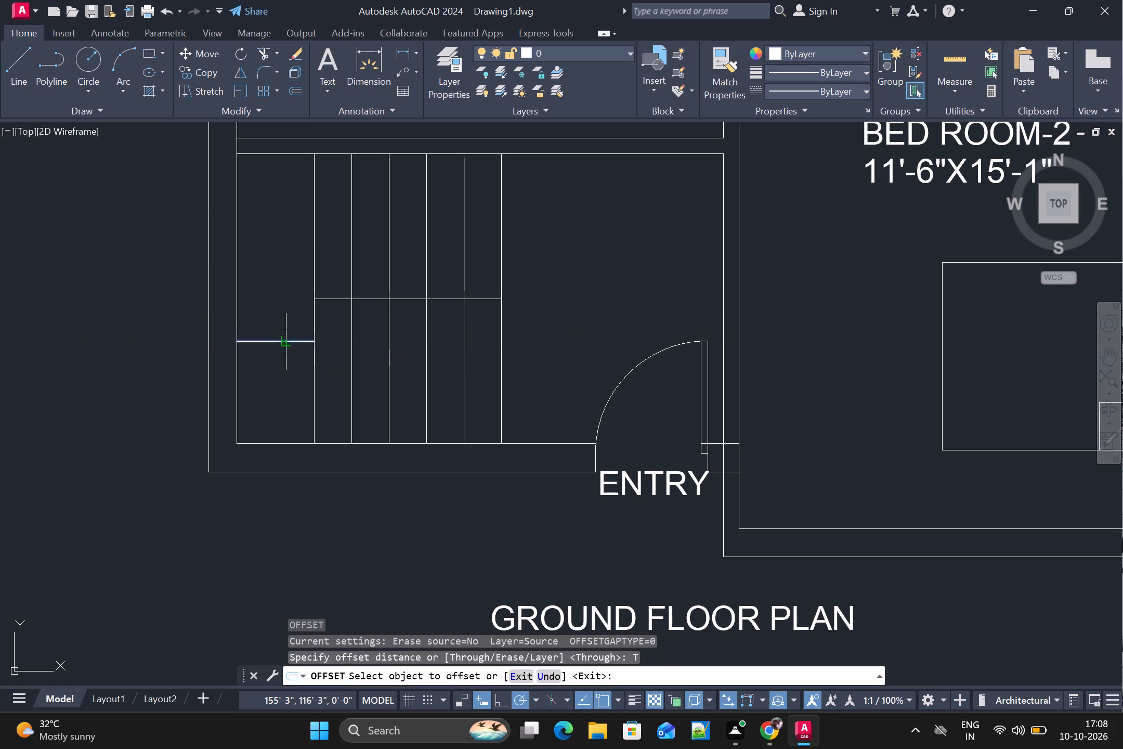
pyautogui.write("1'")
pyautogui.press('Return')
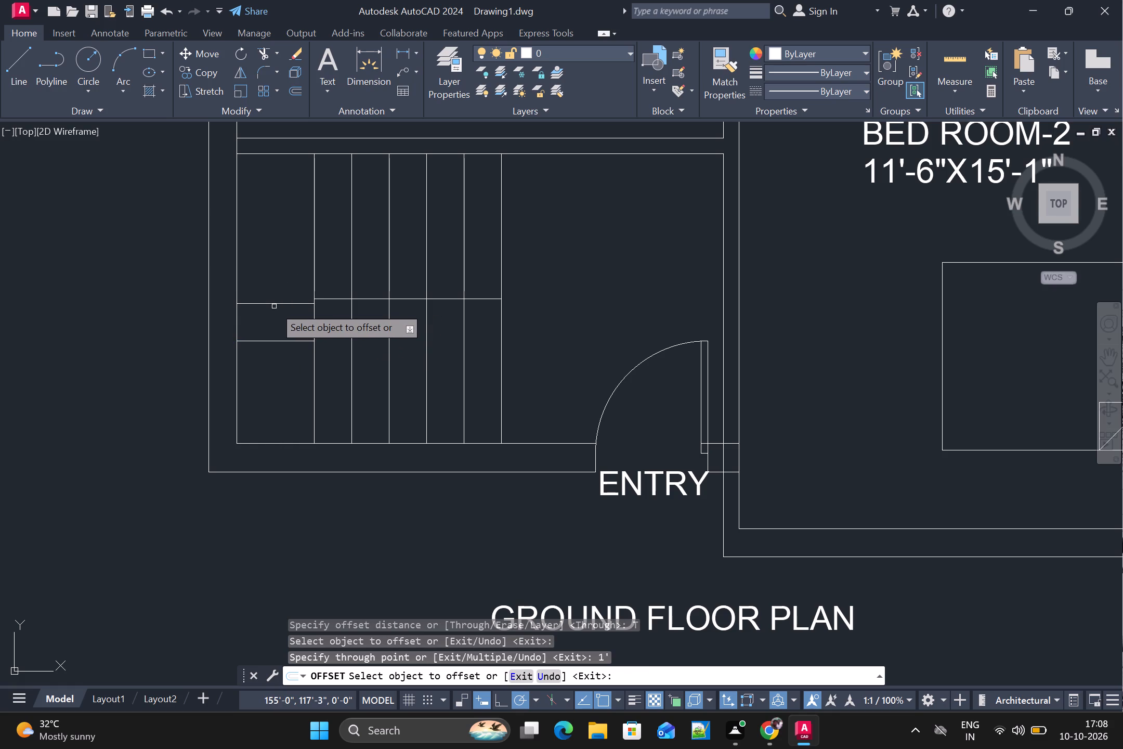
pyautogui.click(282, 304)
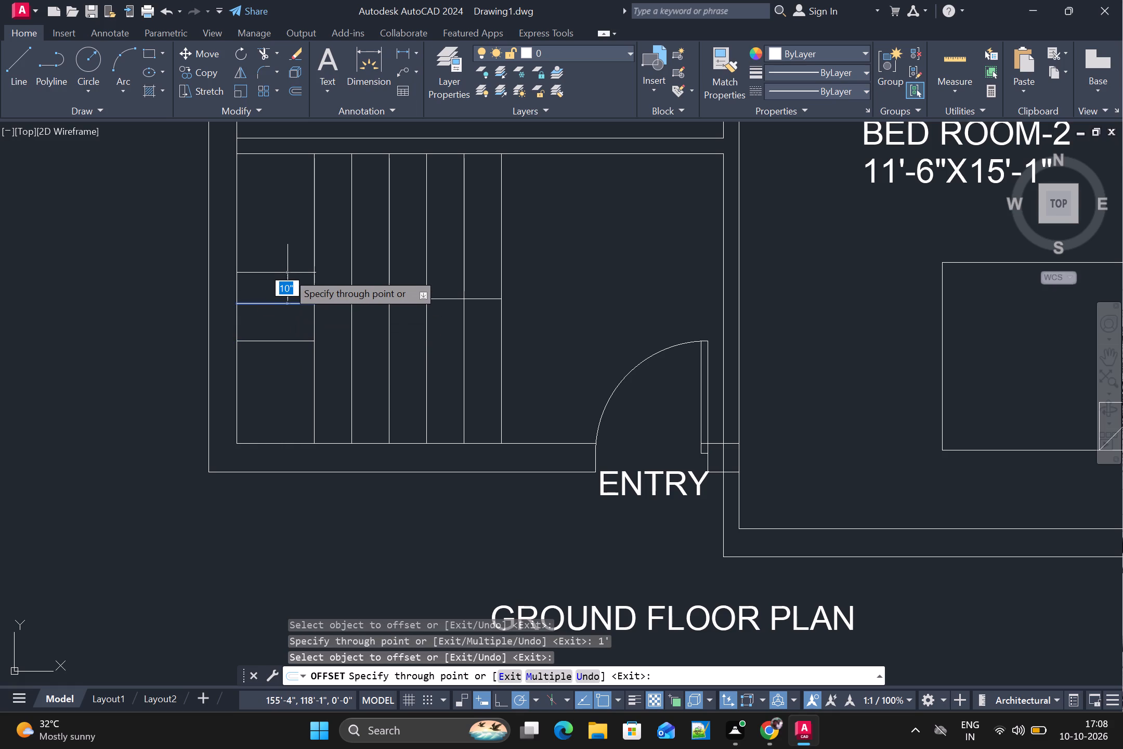
pyautogui.write('1;')
pyautogui.press('BackSpace')
pyautogui.press("'")
pyautogui.press('Return')
# Offset the uppermost short landing line 1' toward the living hall partition and the lowest one 1' toward the bottom wall.
pyautogui.scroll(-1, 405, 364)
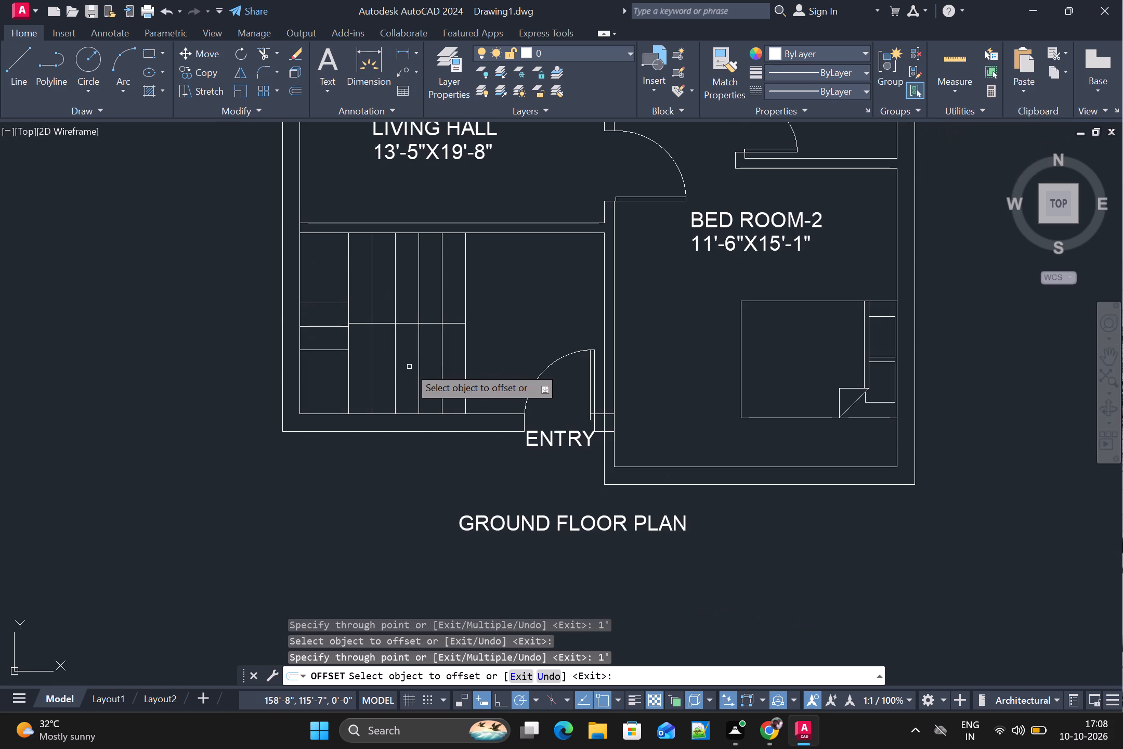
pyautogui.click(322, 303)
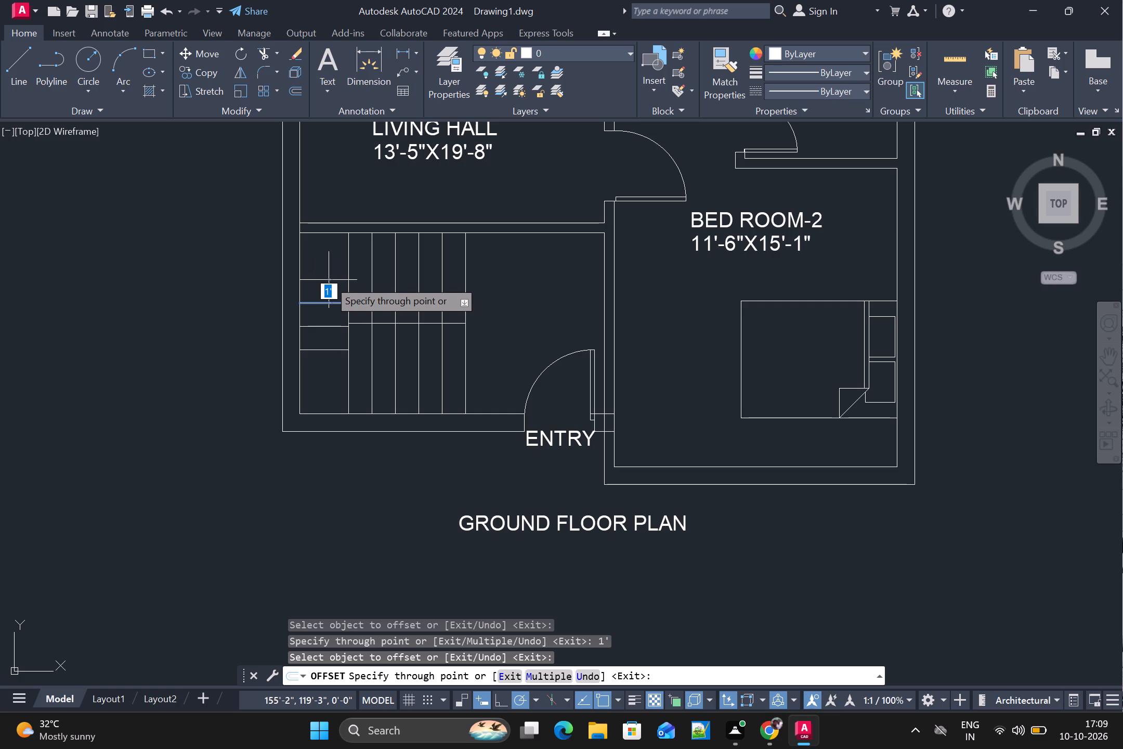
pyautogui.write("1'")
pyautogui.press('Return')
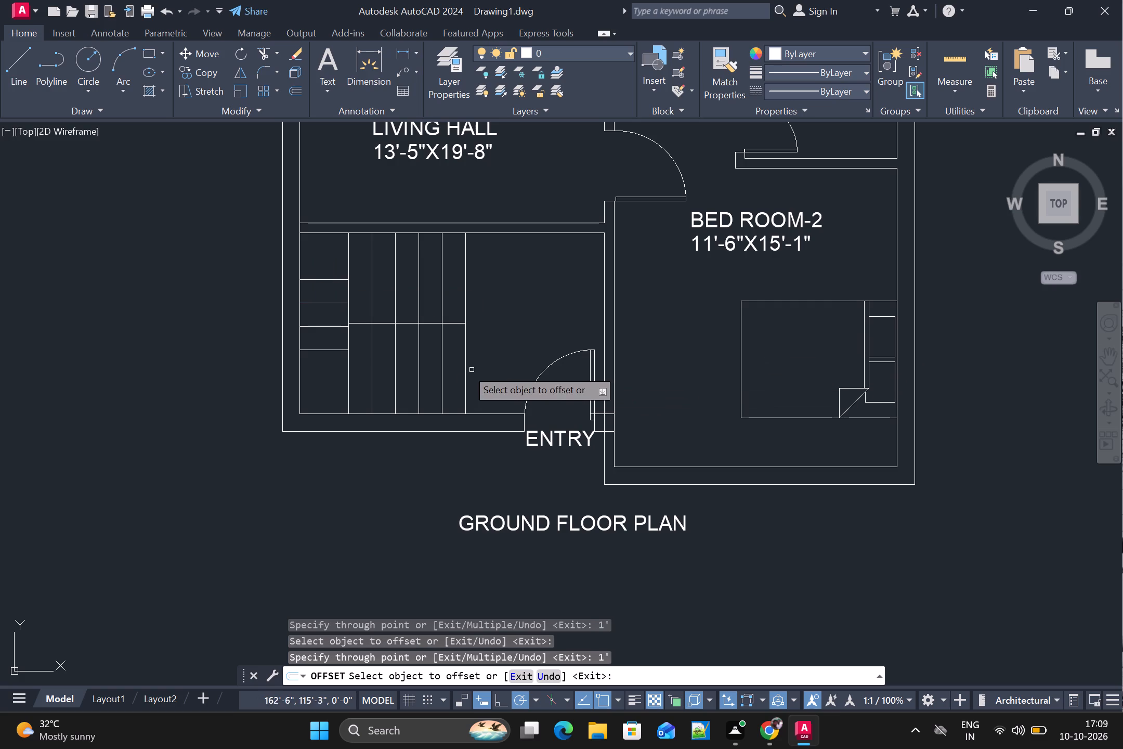
pyautogui.click(327, 352)
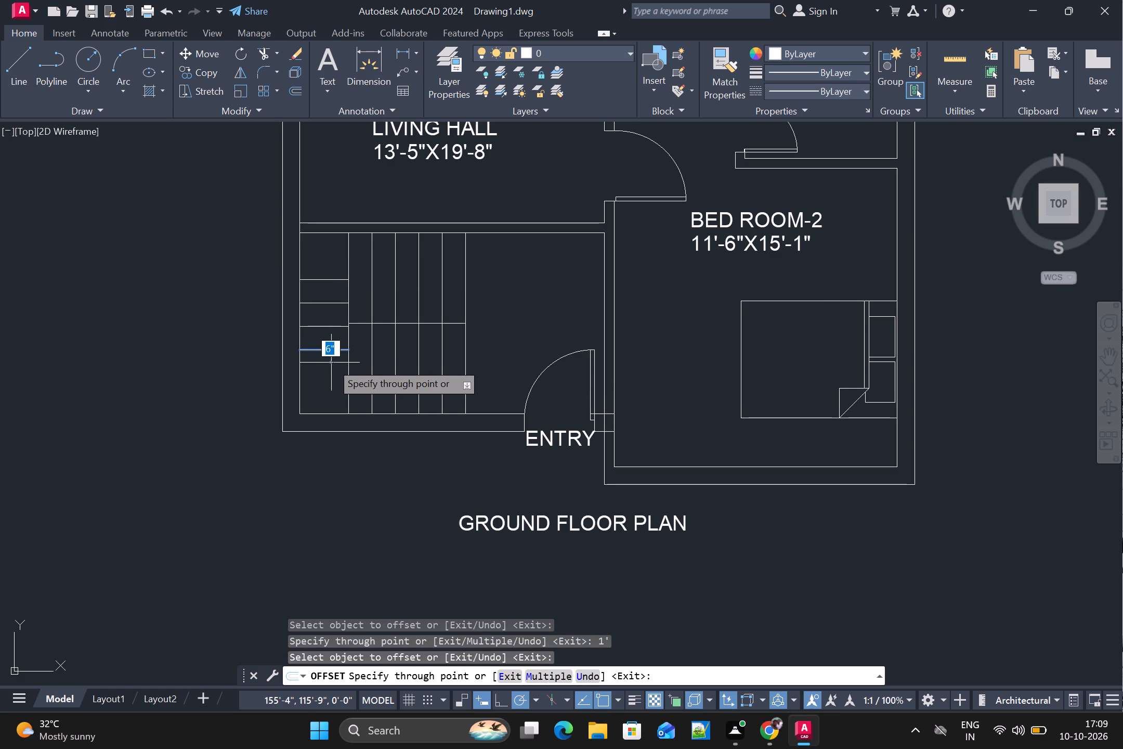
pyautogui.write("1'")
pyautogui.press('Return')
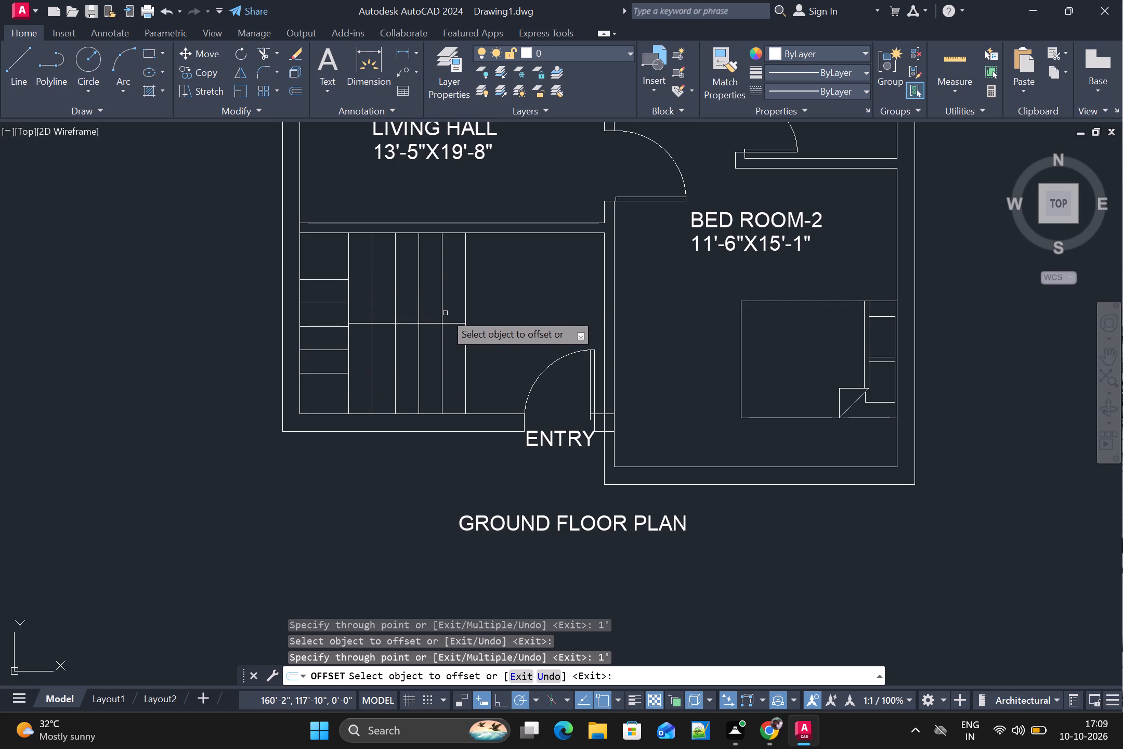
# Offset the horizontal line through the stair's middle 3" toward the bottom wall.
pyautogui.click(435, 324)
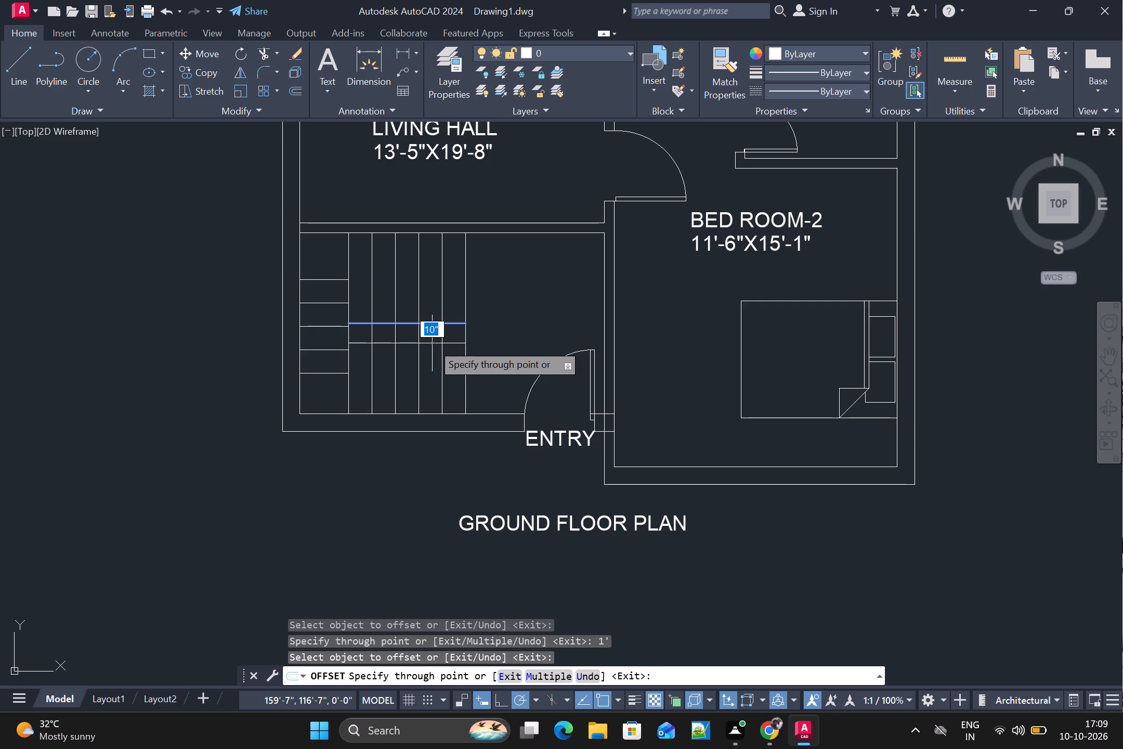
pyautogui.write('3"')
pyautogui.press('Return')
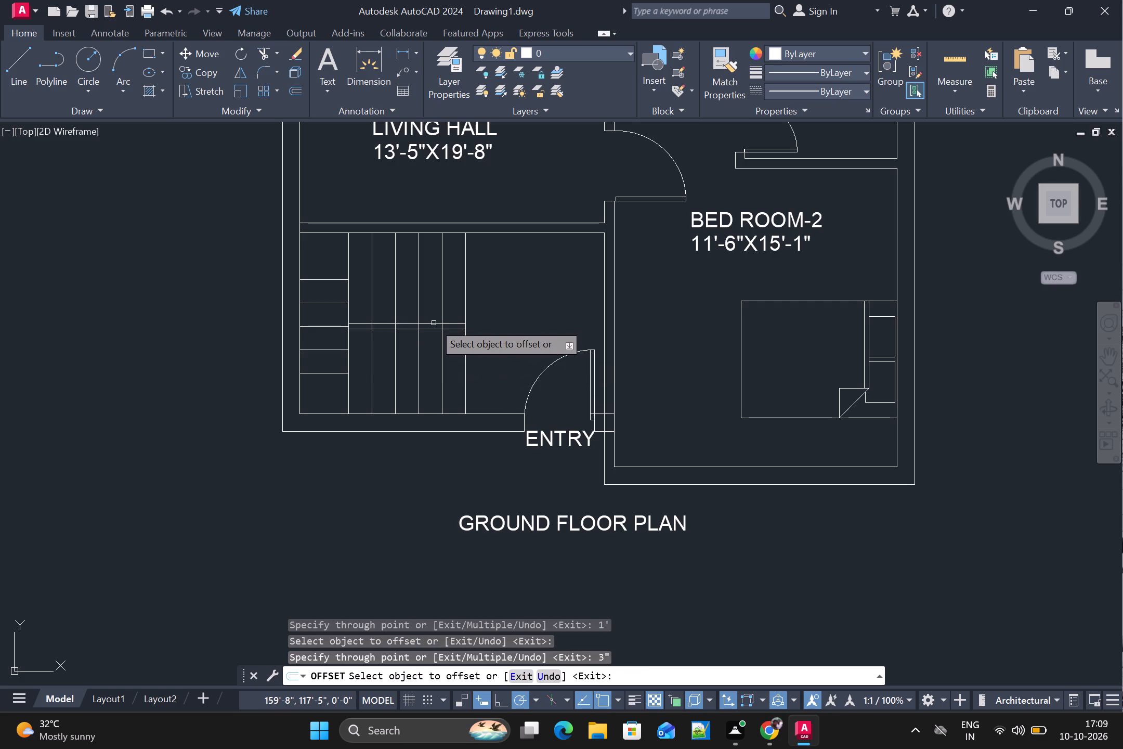
# Offset the original horizontal line through the stair's middle 6" toward the living hall partition.
pyautogui.click(433, 322)
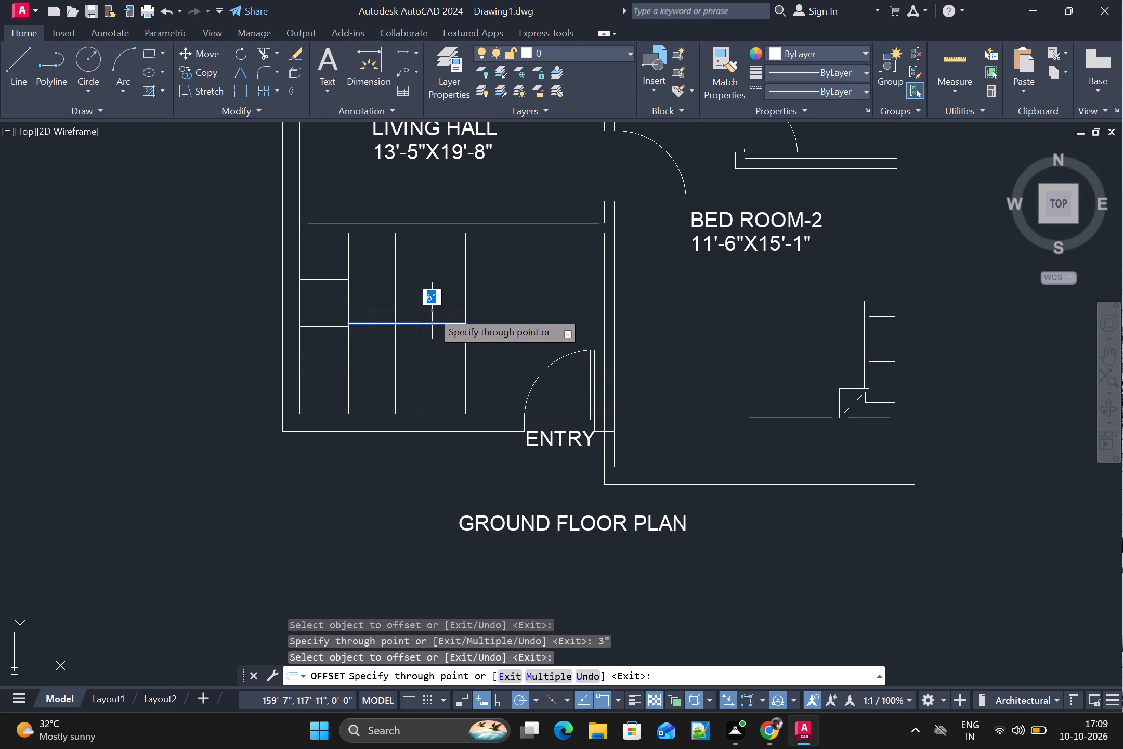
pyautogui.write('6"')
pyautogui.press('Return')
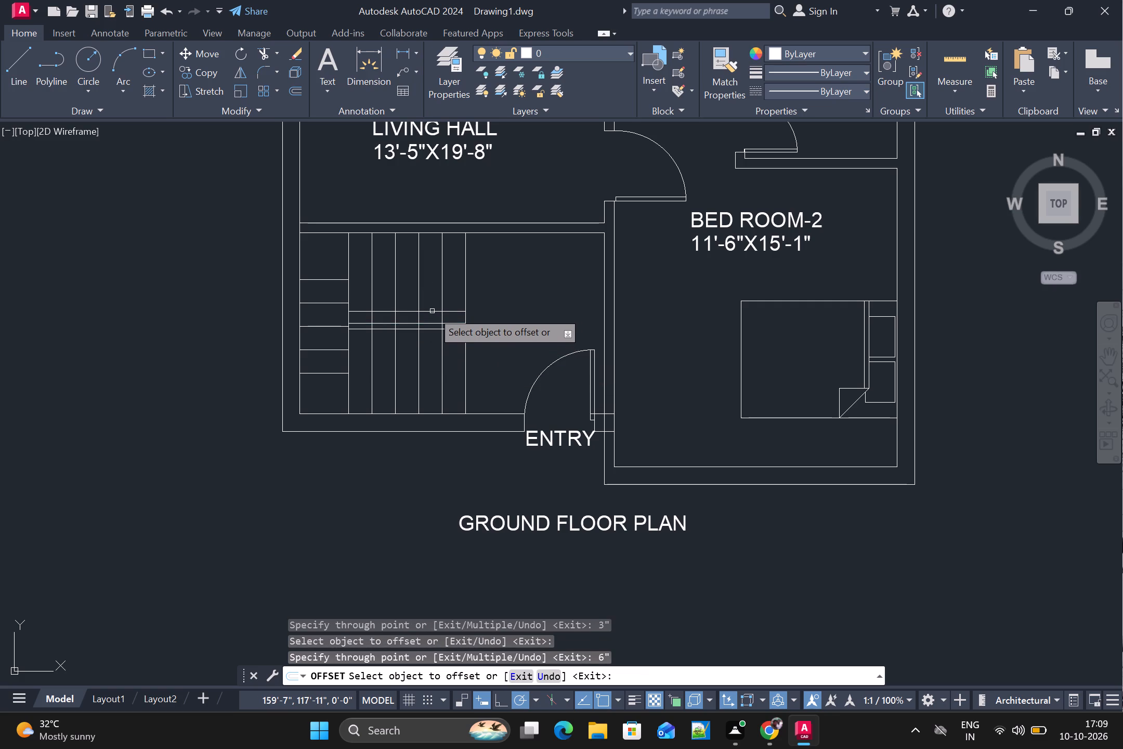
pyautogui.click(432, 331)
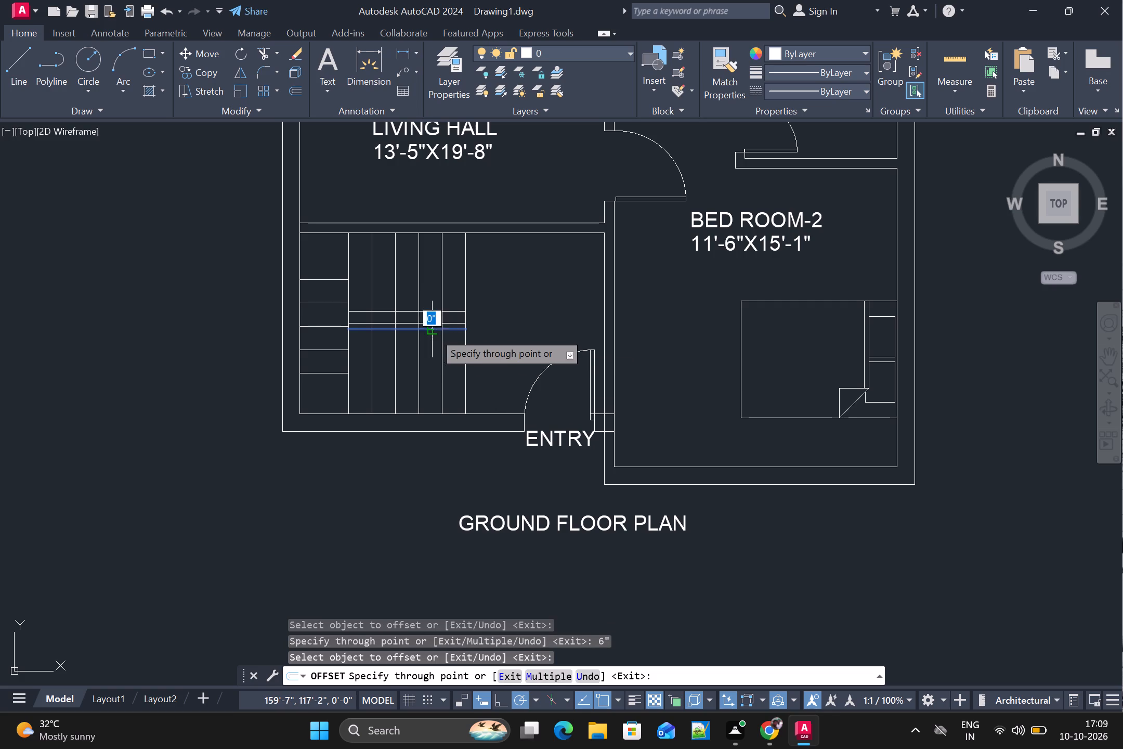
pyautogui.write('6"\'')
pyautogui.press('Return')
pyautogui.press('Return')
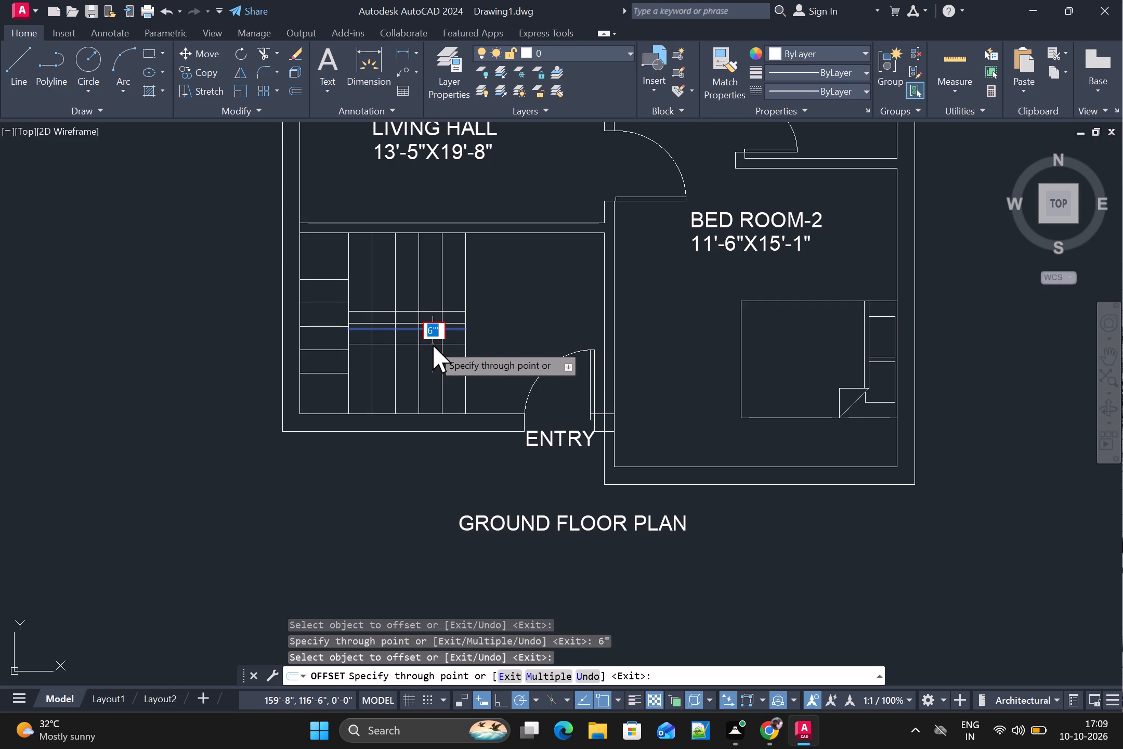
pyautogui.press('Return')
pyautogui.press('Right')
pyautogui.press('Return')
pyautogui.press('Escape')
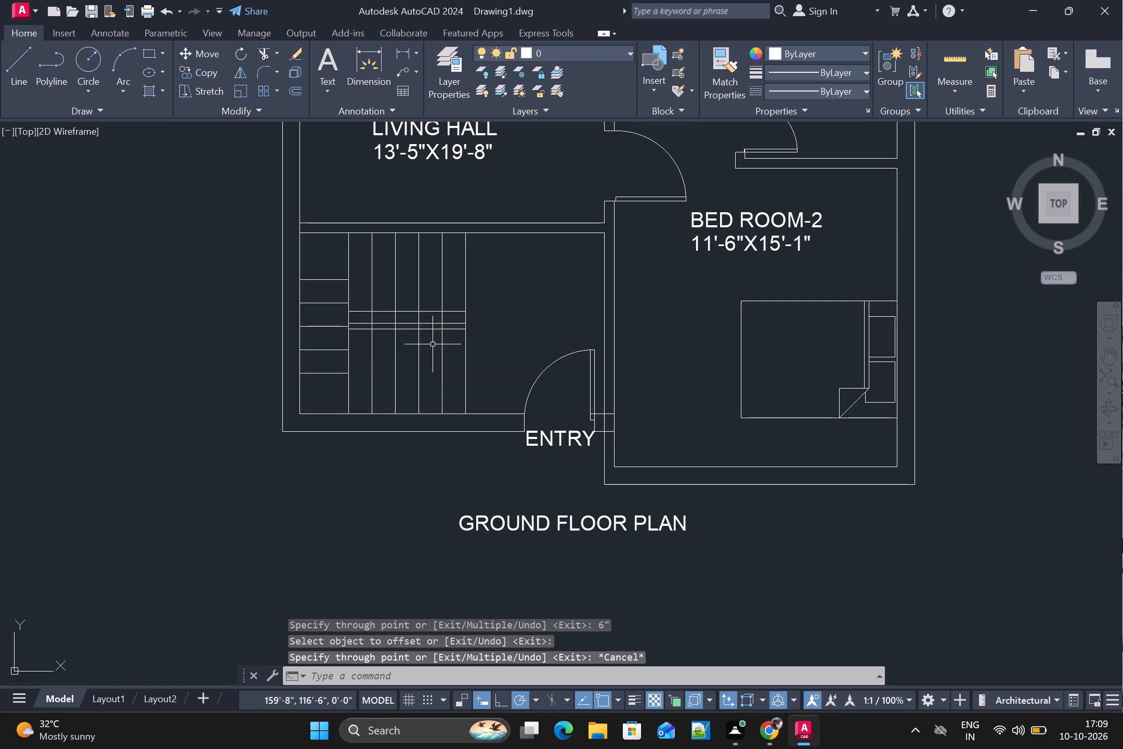
# Using Offset with the Through option, offset the stair's original middle line 6" toward the bottom wall and finish the command.
pyautogui.press('space')
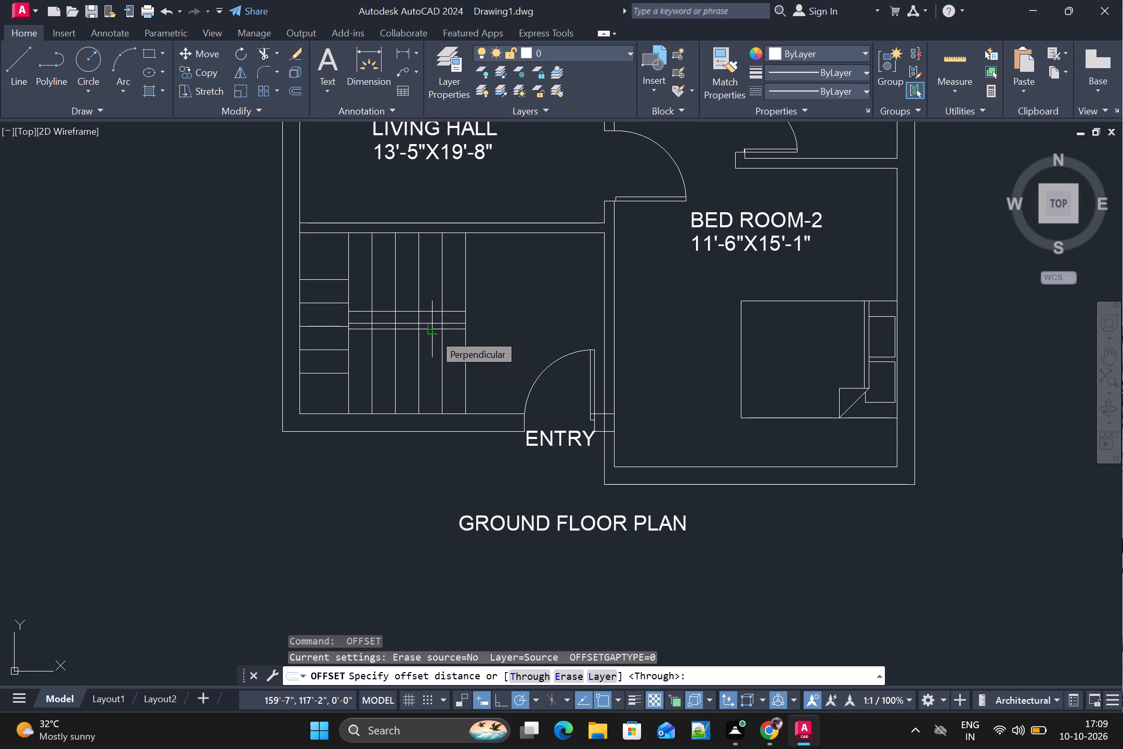
pyautogui.press('t')
pyautogui.press('Return')
pyautogui.scroll(1, 434, 333)
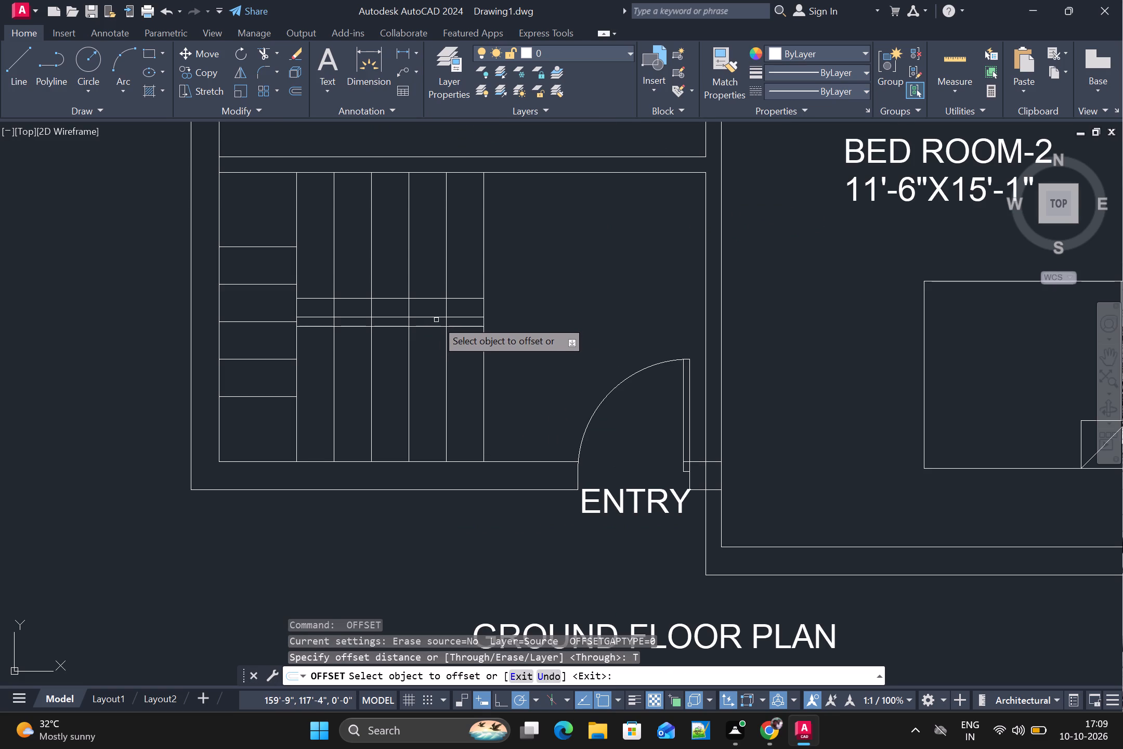
pyautogui.click(436, 317)
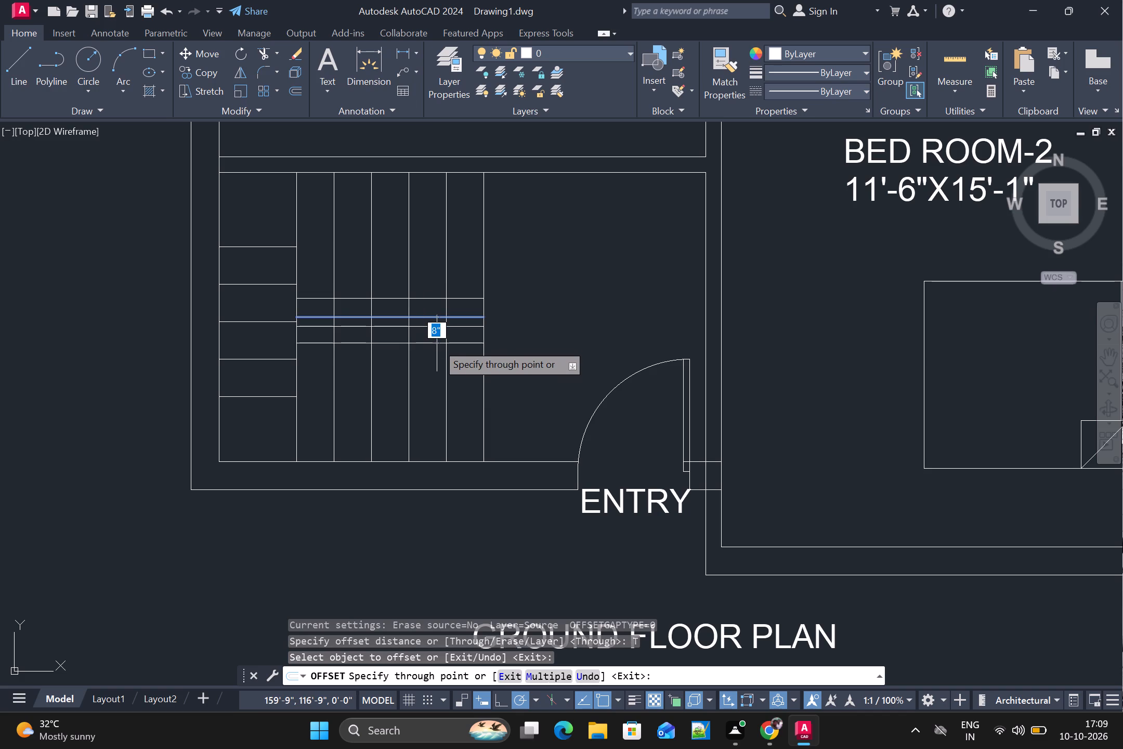
pyautogui.write('6"')
pyautogui.press('Return')
pyautogui.scroll(1, 437, 343)
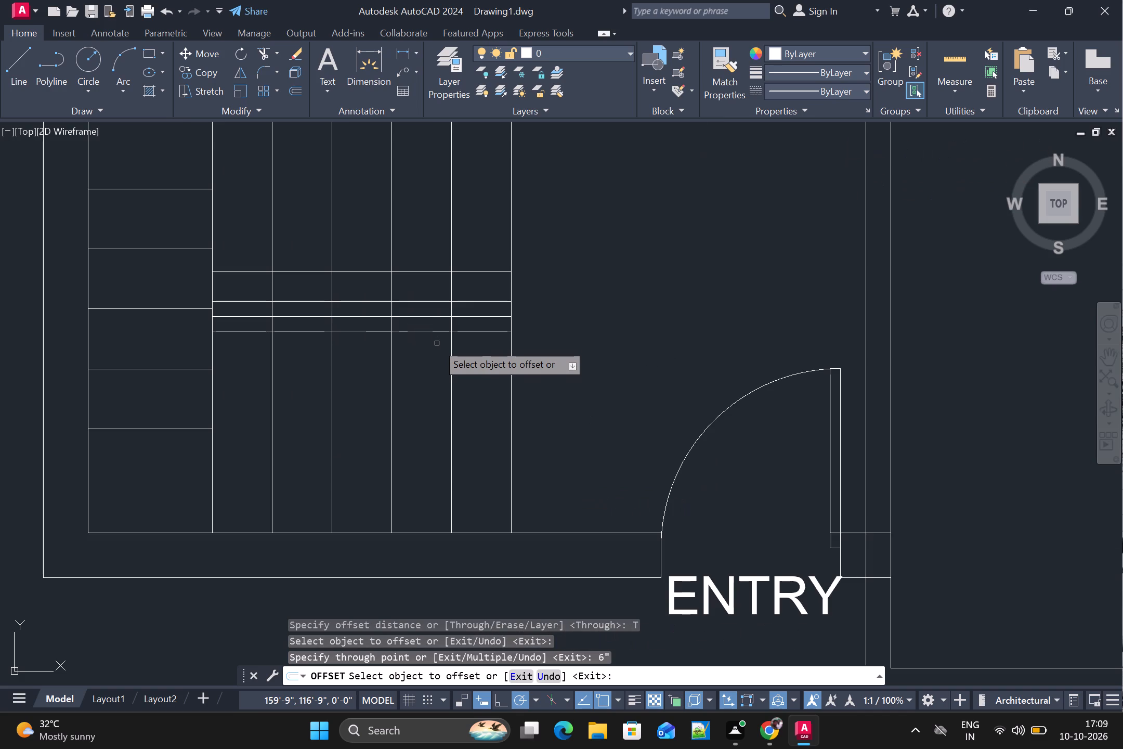
pyautogui.press('Escape')
# Delete the stair's original middle line and its 3" offset copy, keeping the two outer horizontal lines.
pyautogui.scroll(-1, 439, 344)
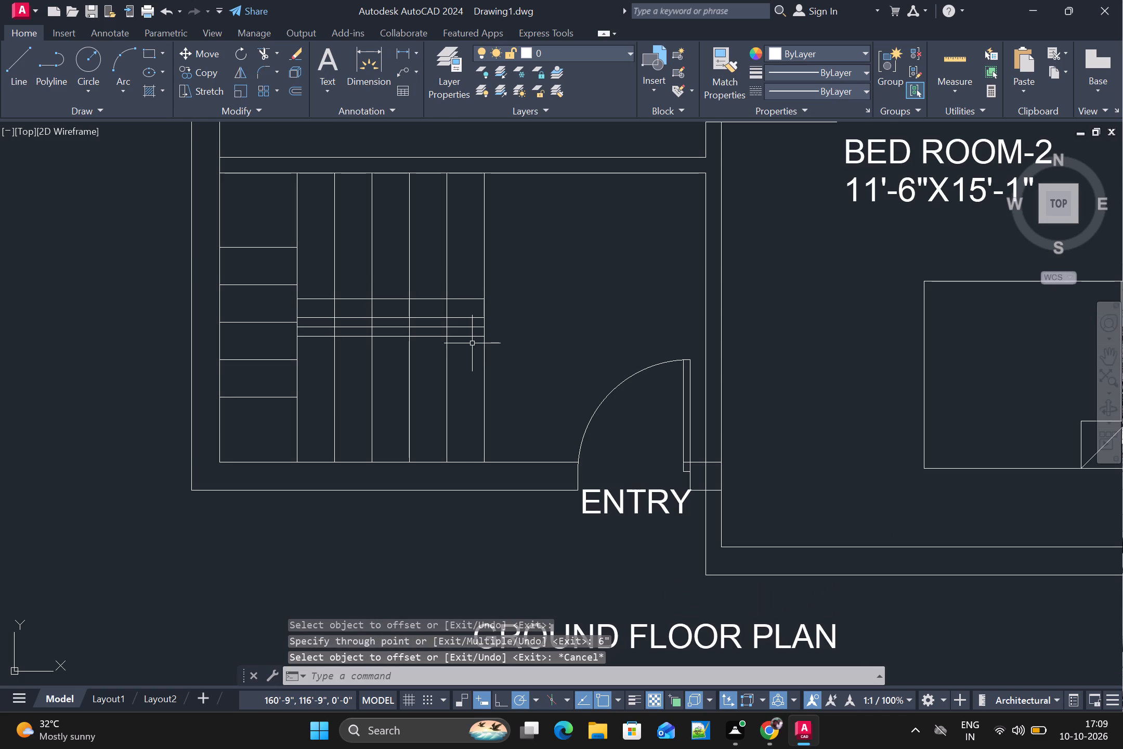
pyautogui.click(468, 328)
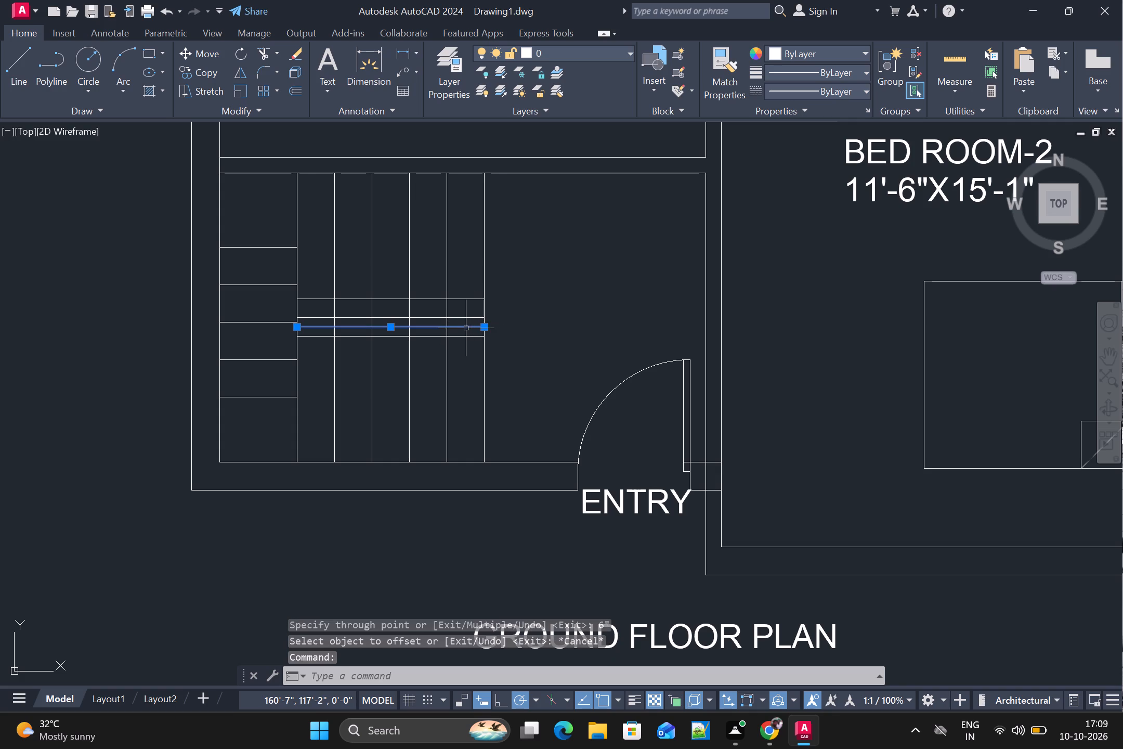
pyautogui.click(465, 315)
pyautogui.click(465, 318)
pyautogui.click(465, 318)
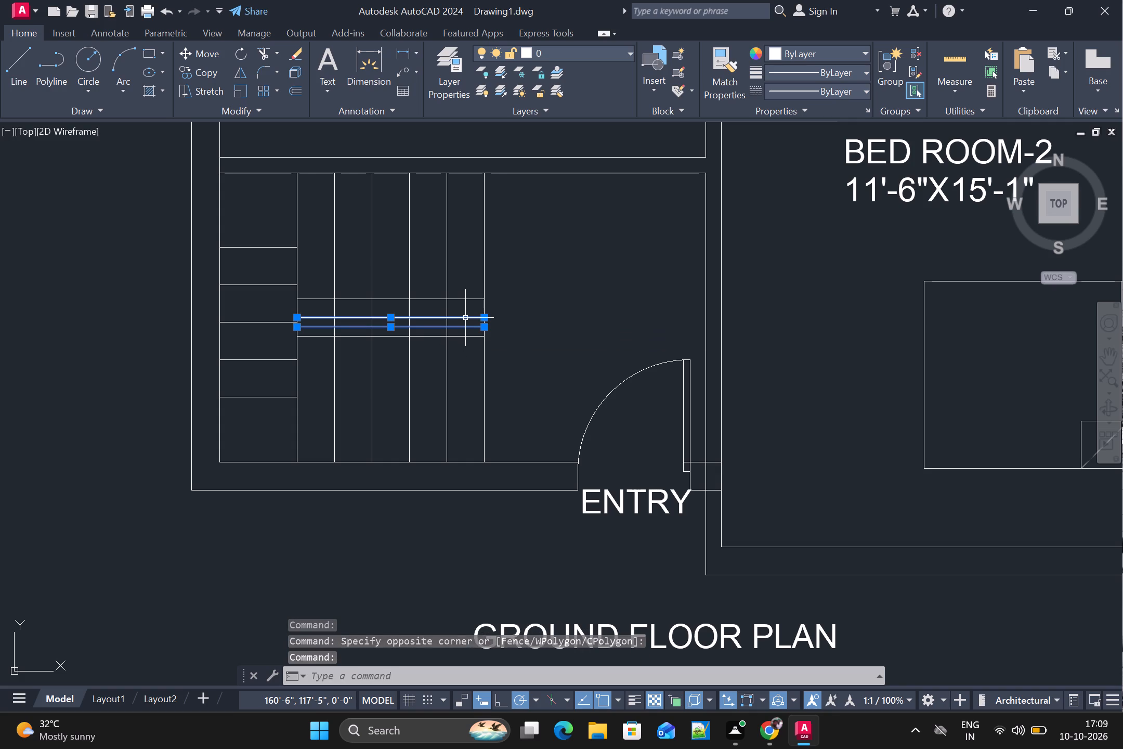
pyautogui.press('Delete')
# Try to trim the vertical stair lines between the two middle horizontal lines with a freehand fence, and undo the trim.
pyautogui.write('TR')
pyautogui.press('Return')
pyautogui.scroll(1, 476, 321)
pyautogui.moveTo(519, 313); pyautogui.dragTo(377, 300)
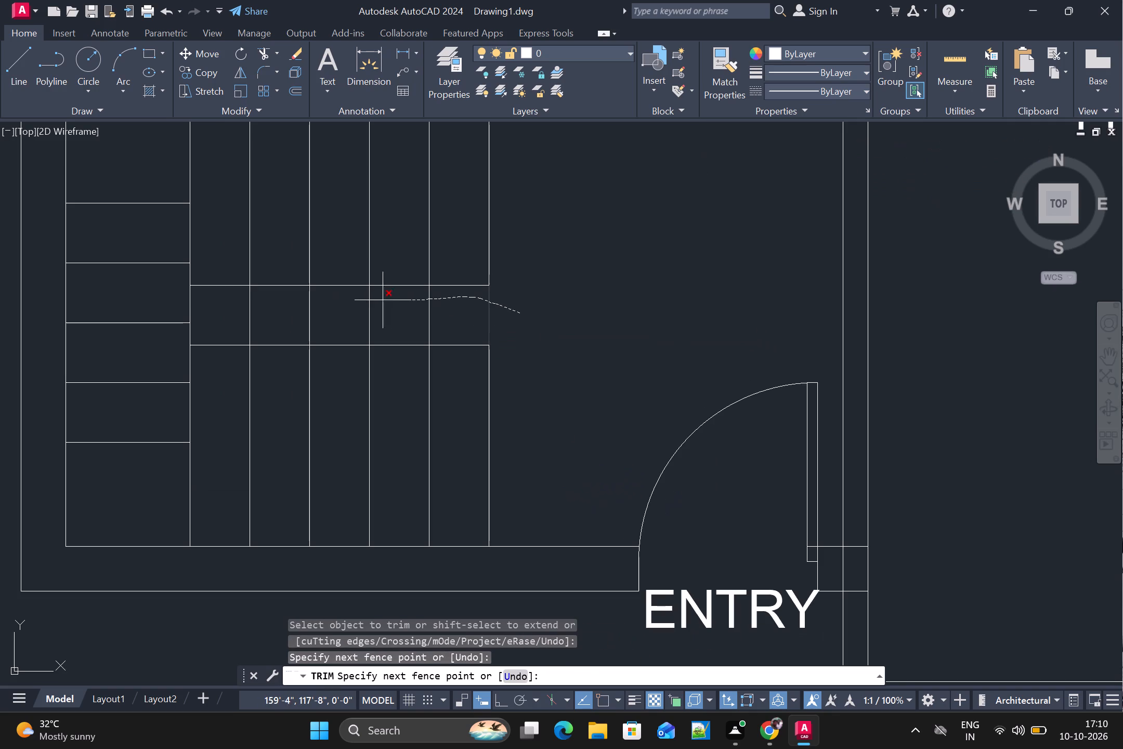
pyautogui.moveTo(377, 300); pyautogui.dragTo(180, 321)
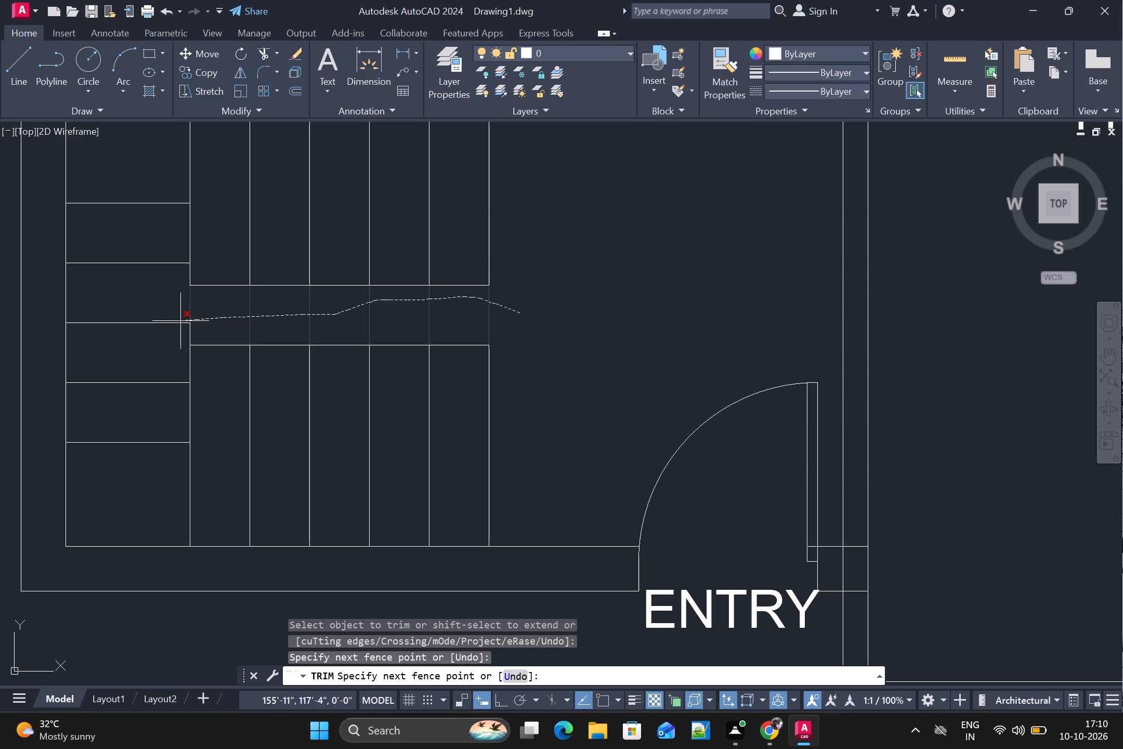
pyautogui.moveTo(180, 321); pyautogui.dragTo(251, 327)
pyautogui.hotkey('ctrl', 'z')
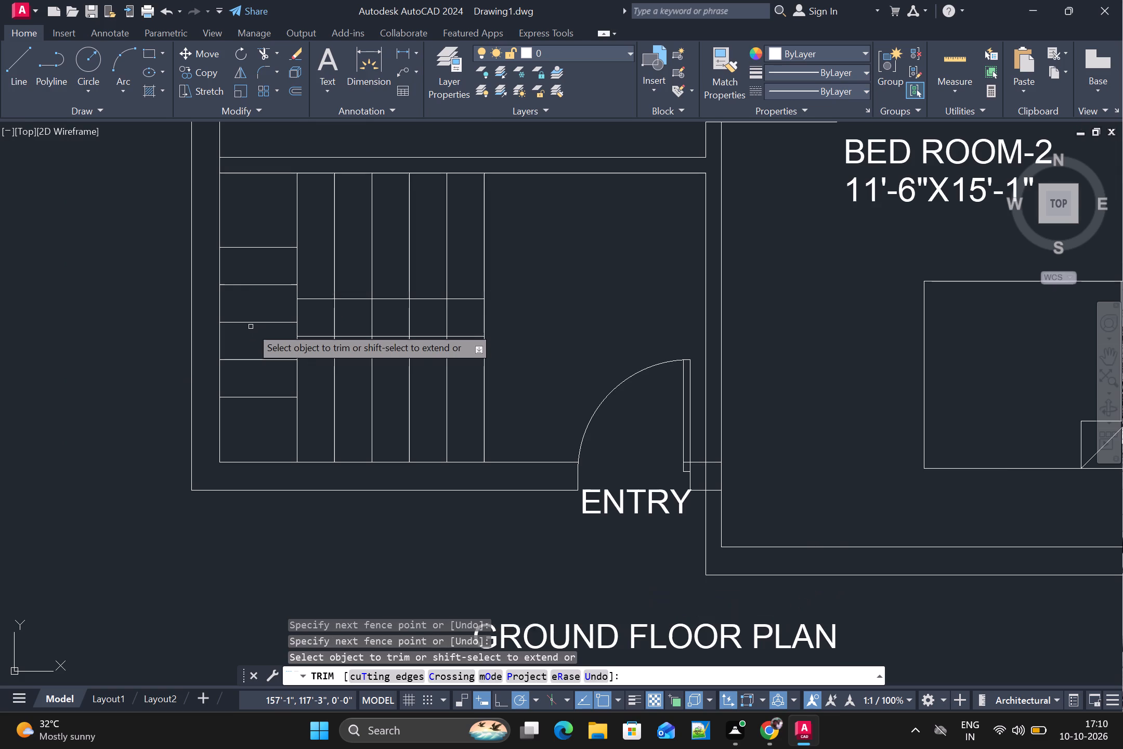
# Trim the vertical tread lines between the stair's two middle horizontal lines to open a gap between the flights.
pyautogui.scroll(2, 401, 312)
pyautogui.moveTo(631, 337); pyautogui.dragTo(350, 335)
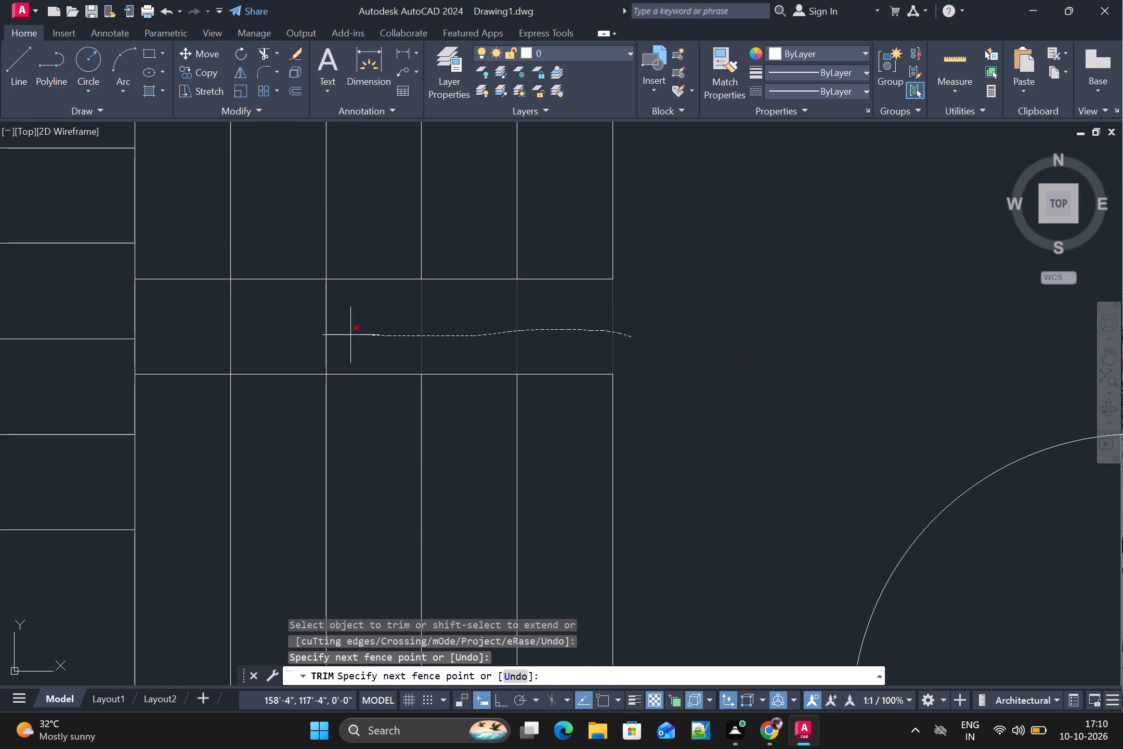
pyautogui.moveTo(350, 335); pyautogui.dragTo(218, 337)
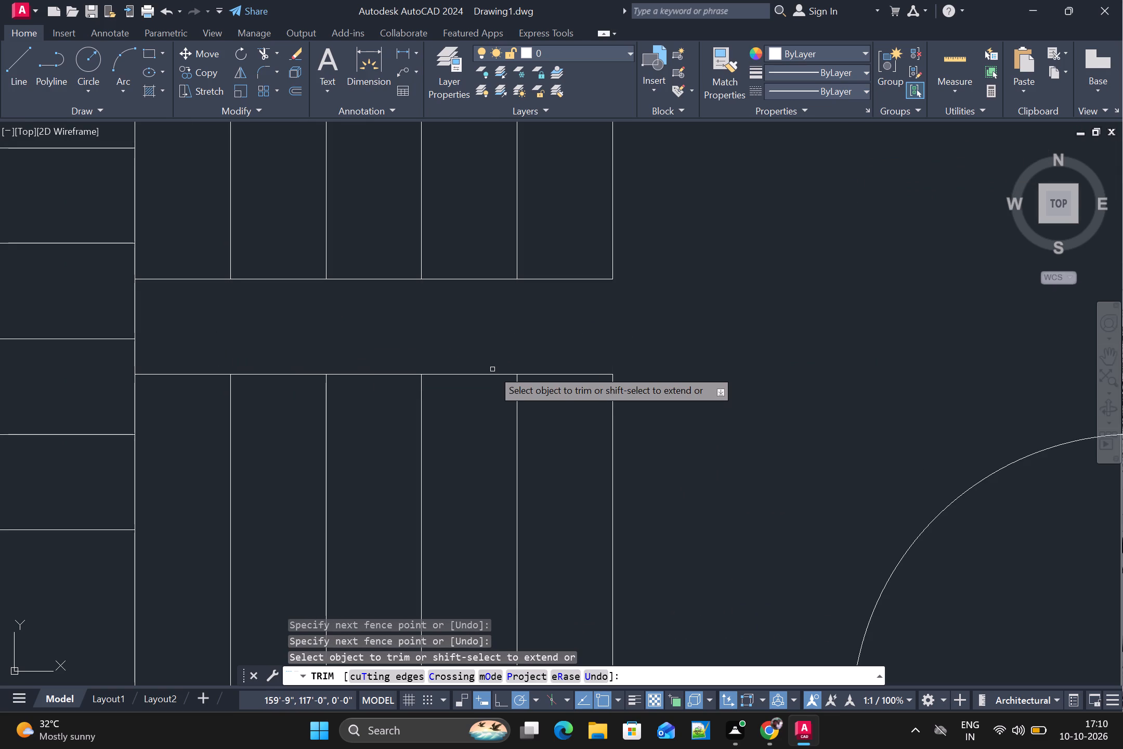
pyautogui.scroll(-1, 493, 369)
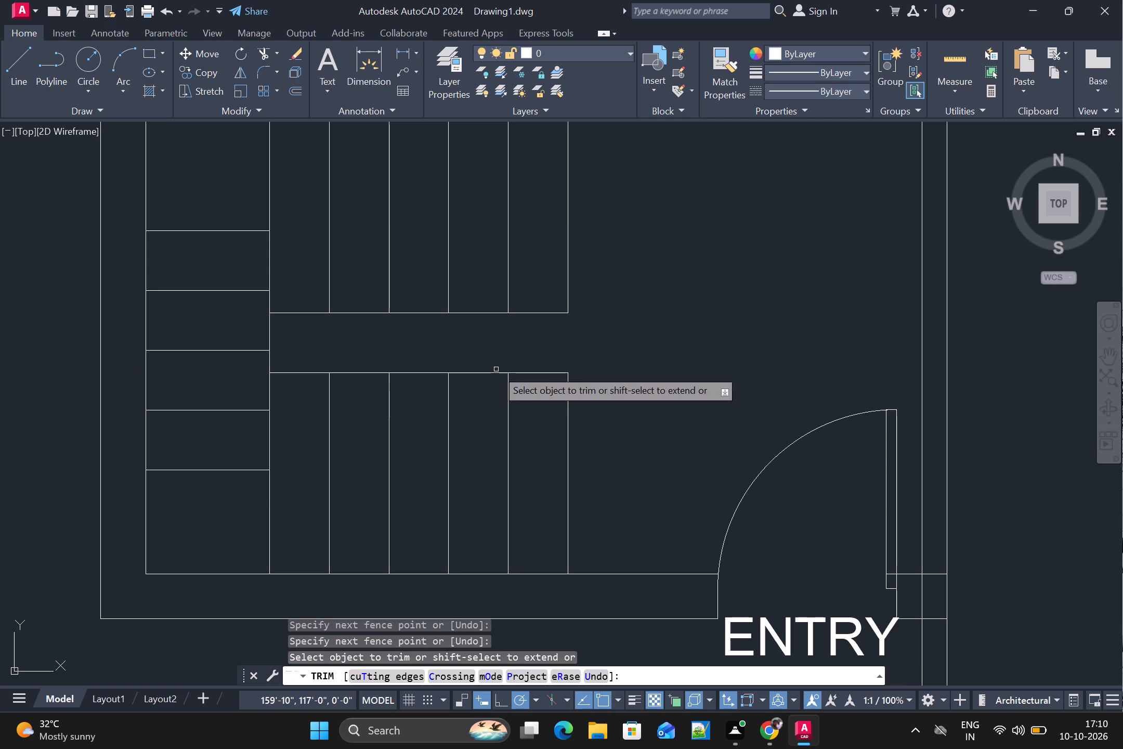
pyautogui.scroll(-2, 581, 385)
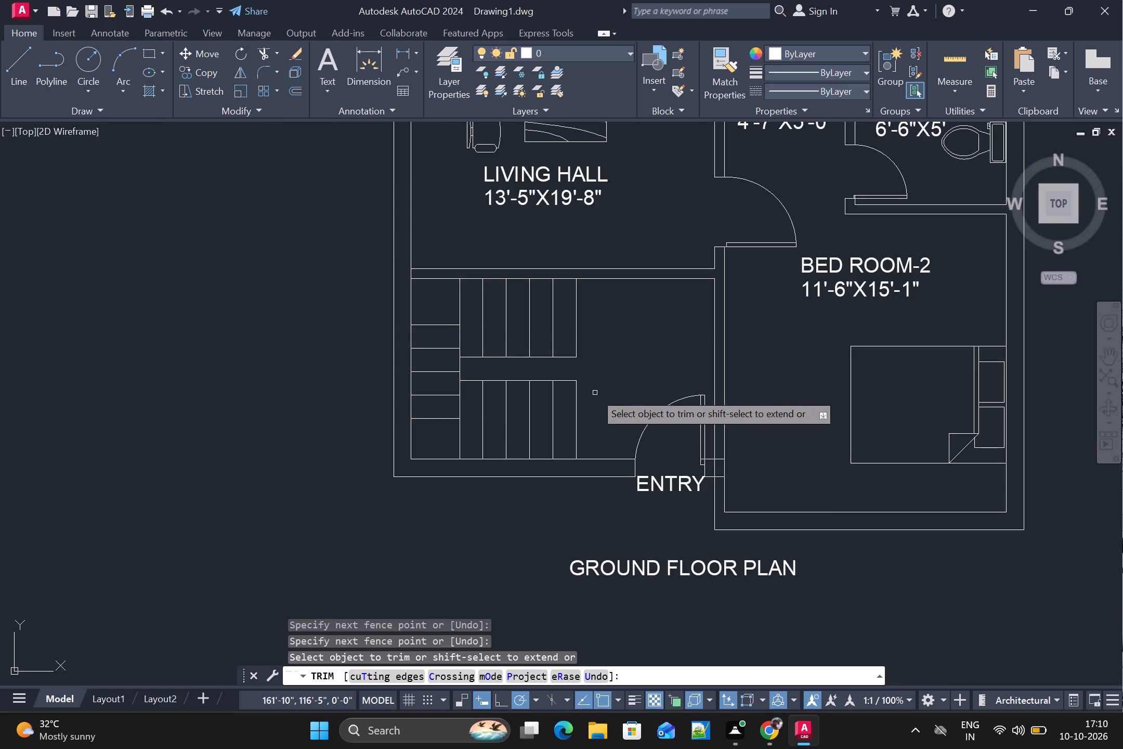
pyautogui.scroll(1, 604, 358)
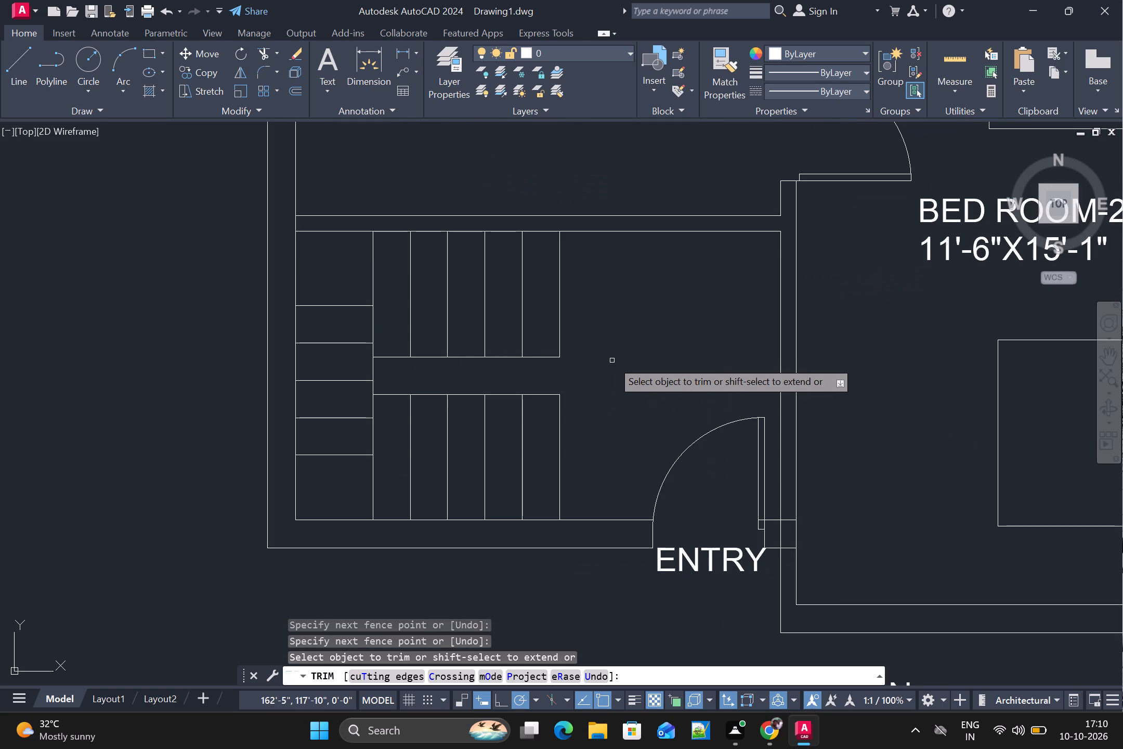
pyautogui.scroll(-1, 612, 363)
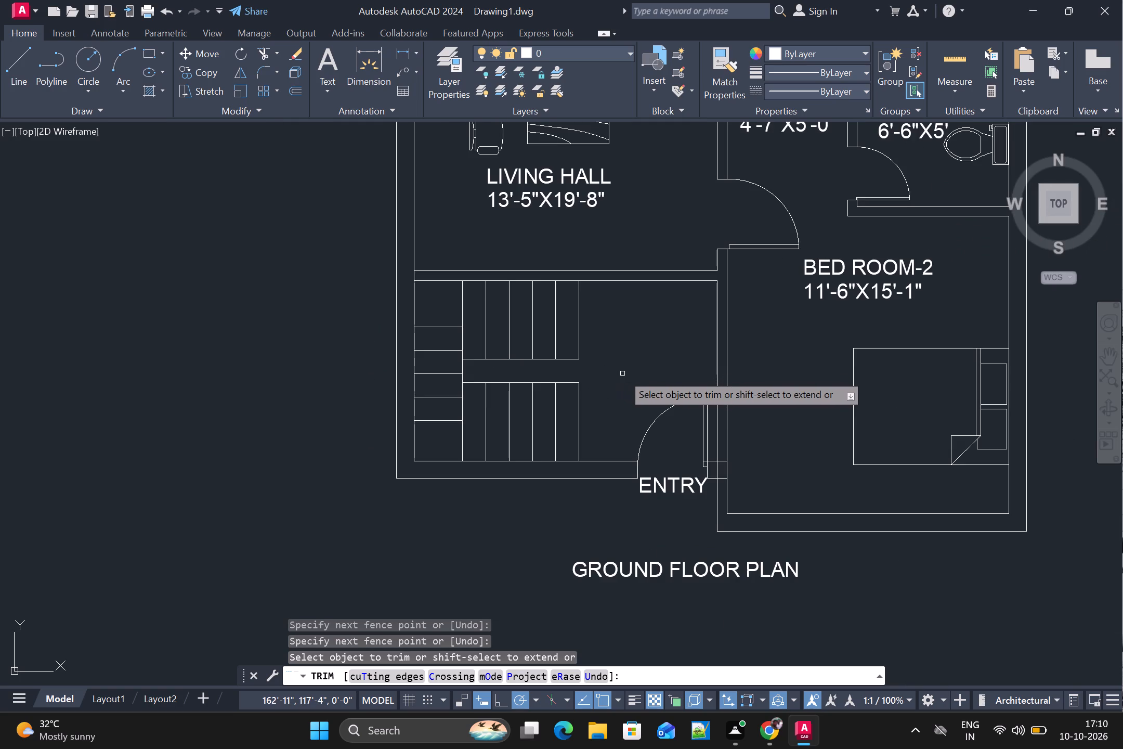
pyautogui.press('Escape')
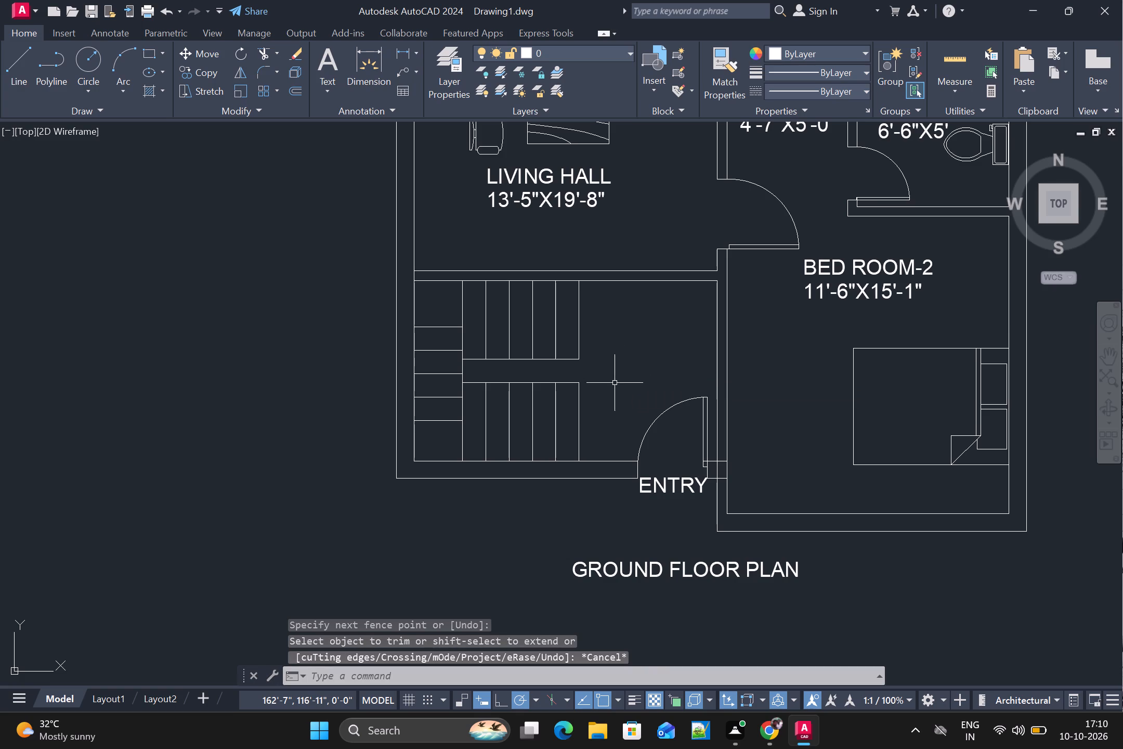
# Draw a U-shaped walking line through the lower flight, side treads and upper flight, with flight segments about 7'-3" and a connecting segment about 5'-7".
pyautogui.press('l')
pyautogui.press('Return')
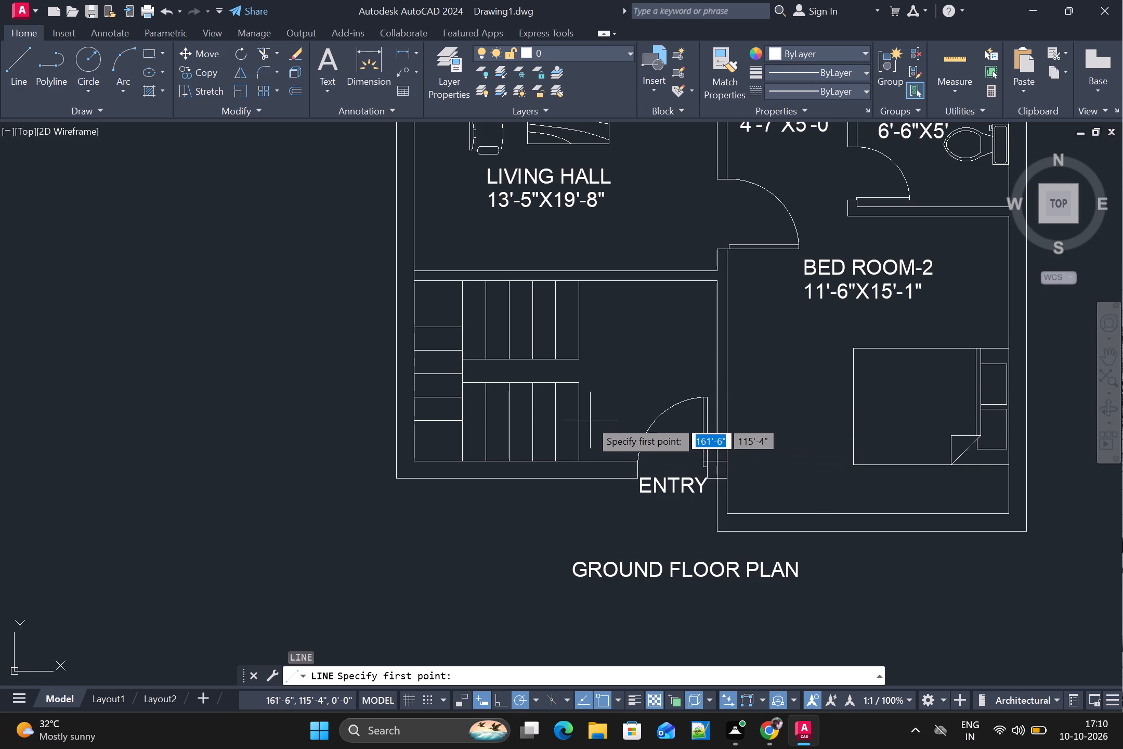
pyautogui.click(603, 444)
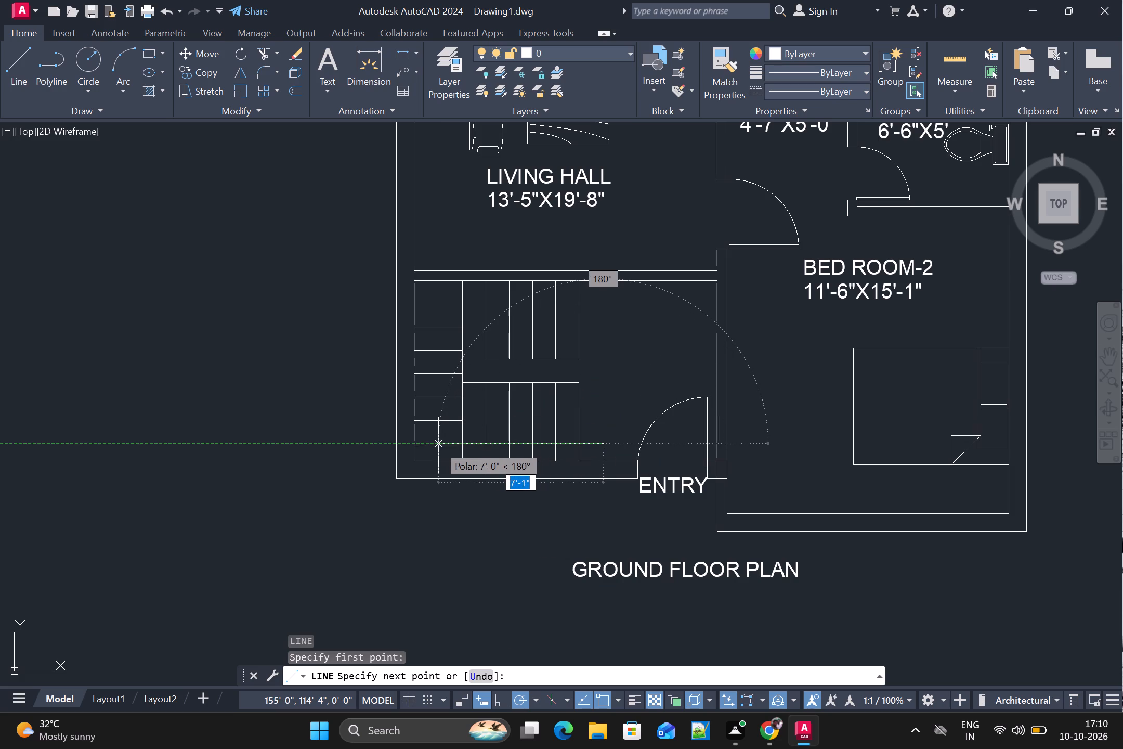
pyautogui.click(434, 446)
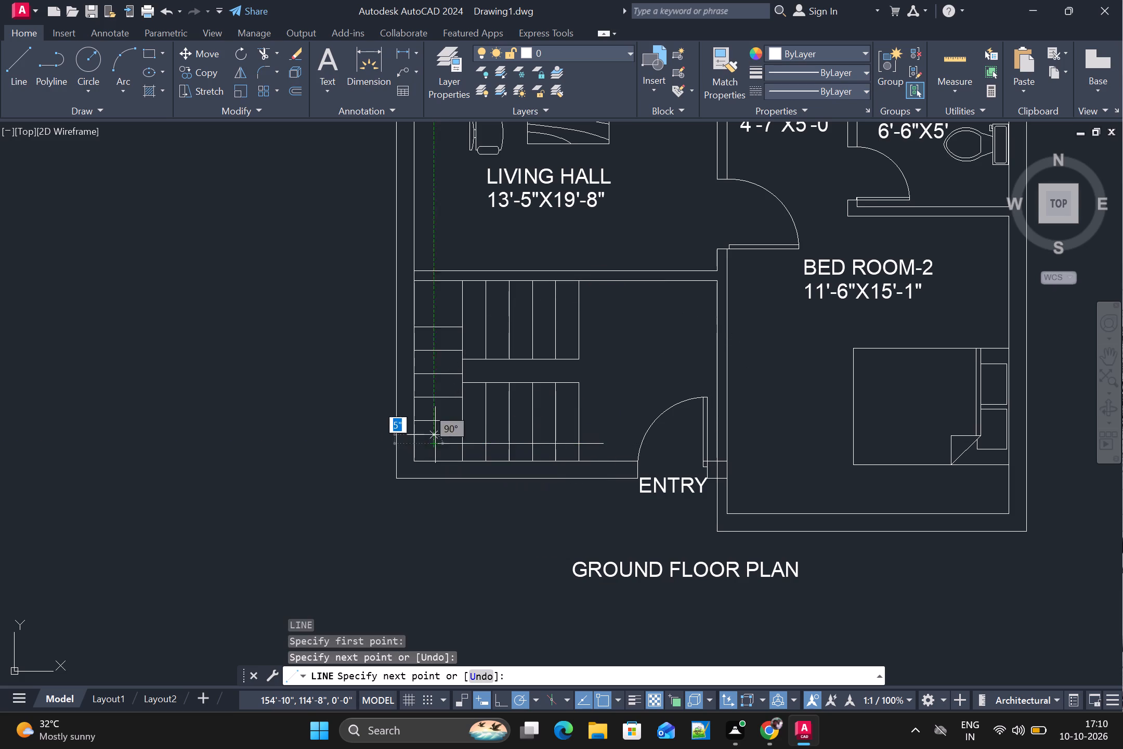
pyautogui.click(435, 312)
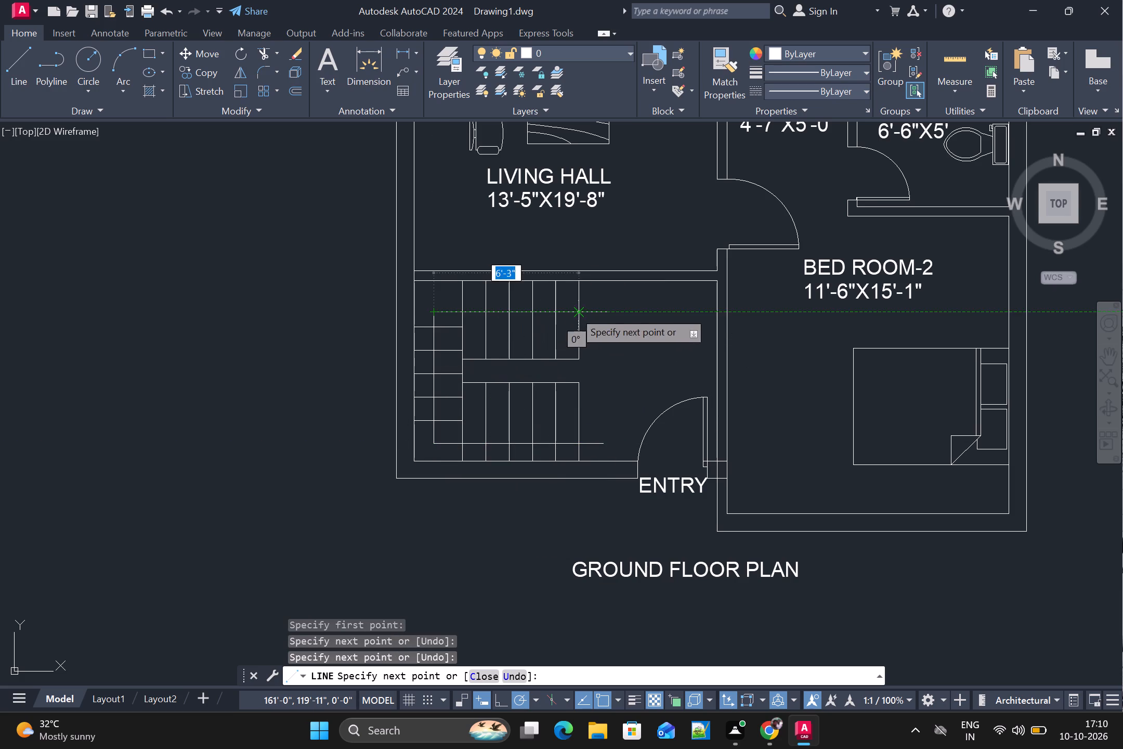
pyautogui.click(605, 312)
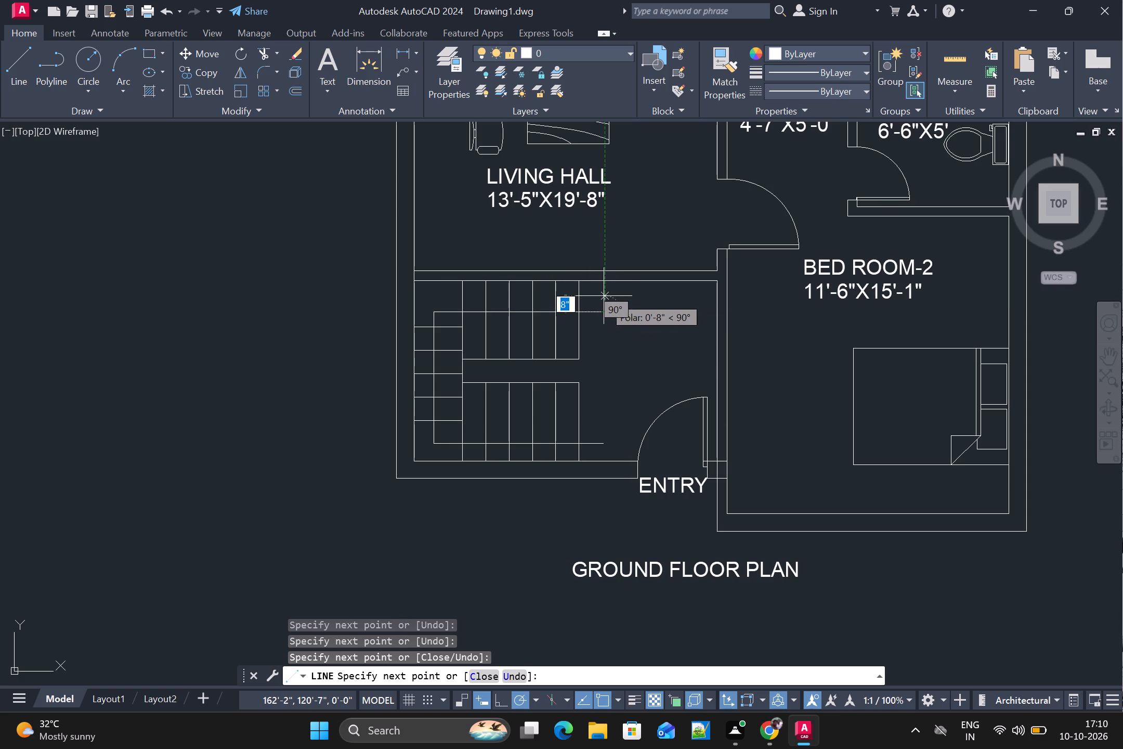
# Continue the walking line into a triangular arrowhead pointing away from the upper flight, closing it at the line's end.
pyautogui.scroll(2, 604, 296)
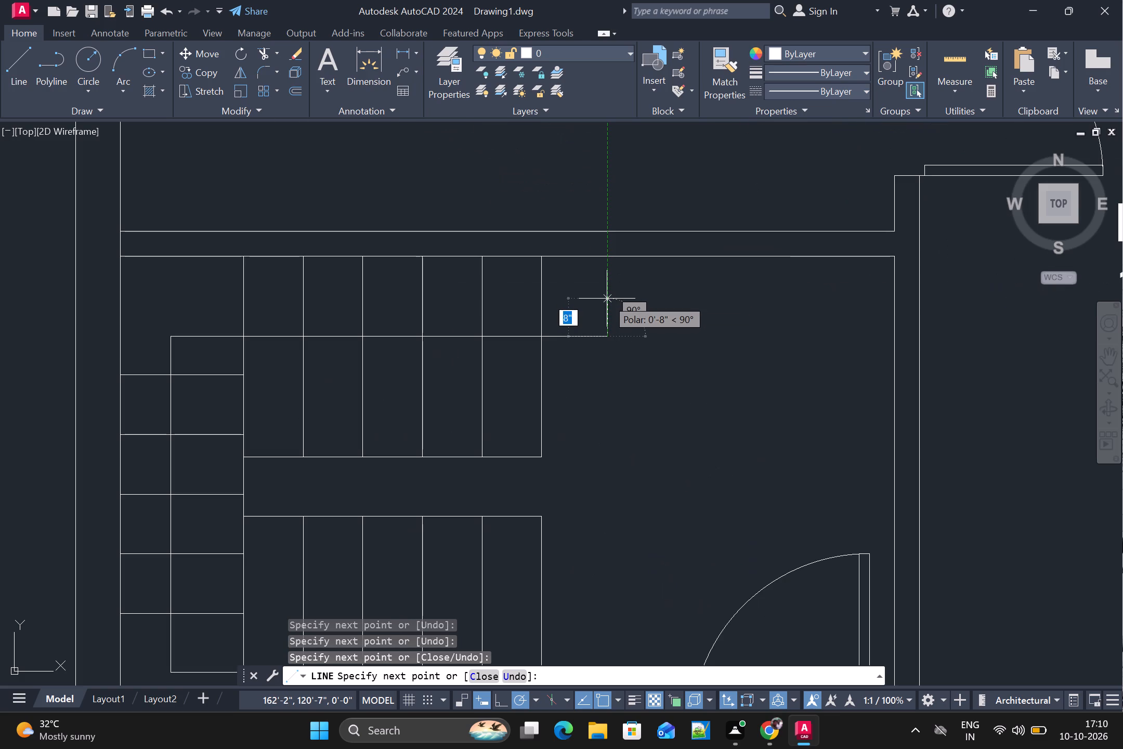
pyautogui.click(604, 290)
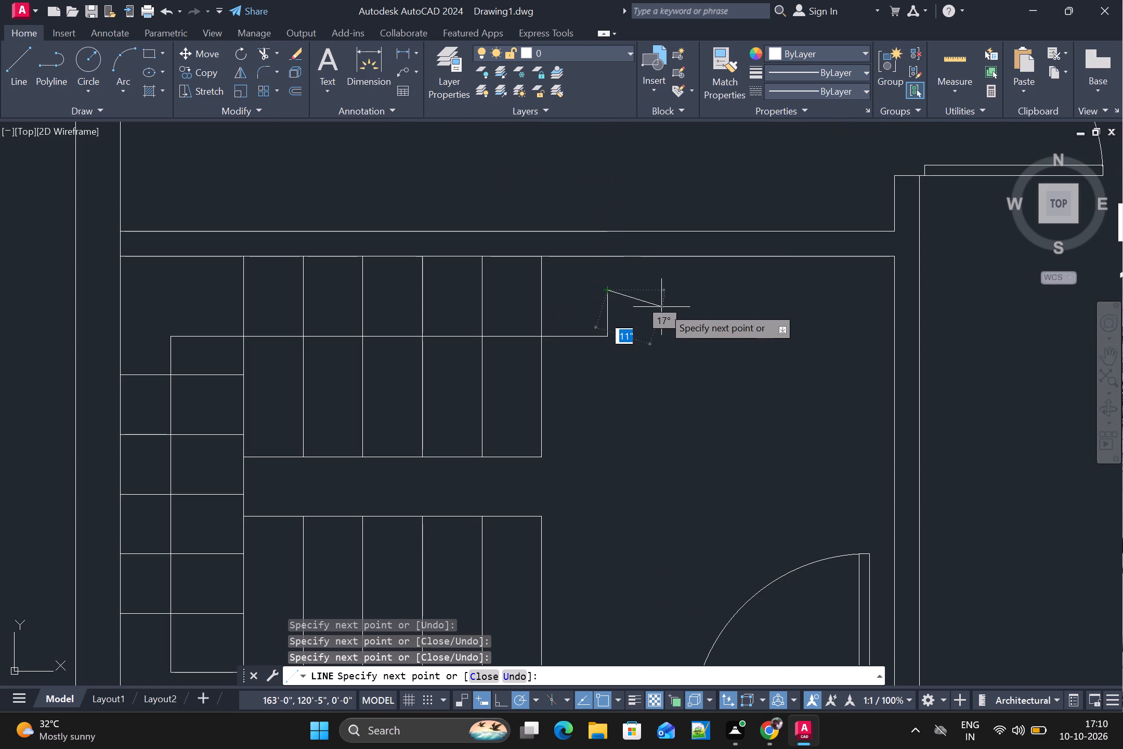
pyautogui.click(681, 336)
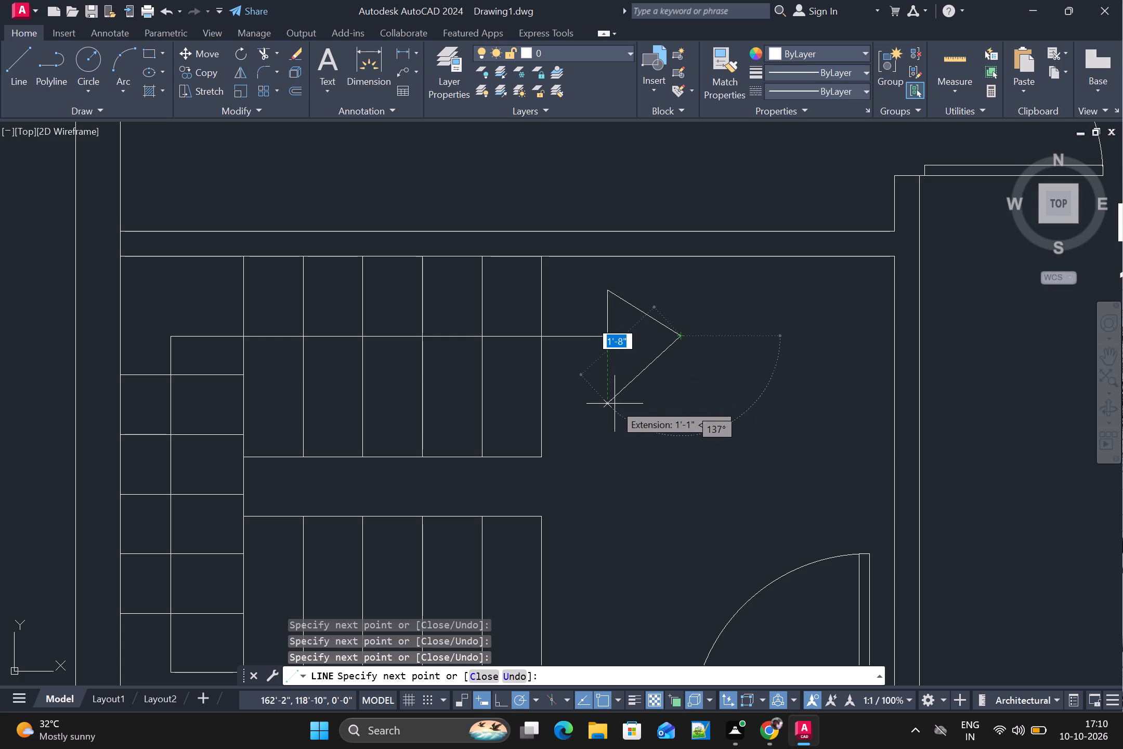
pyautogui.click(615, 404)
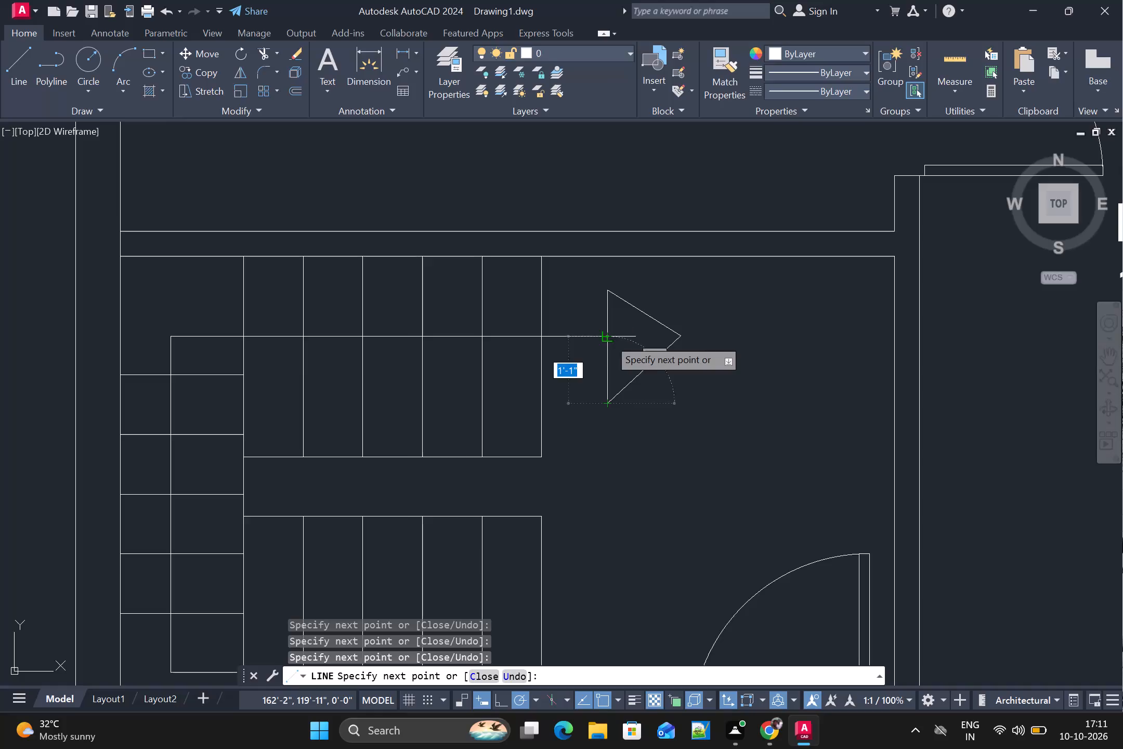
pyautogui.click(609, 339)
pyautogui.press('Escape')
# Draw a circle with a radius of about 3" centred on the walking line's starting end beside the lower flight.
pyautogui.scroll(-2, 661, 373)
pyautogui.moveTo(677, 464); pyautogui.dragTo(637, 391, button='middle')
pyautogui.scroll(-2, 638, 390)
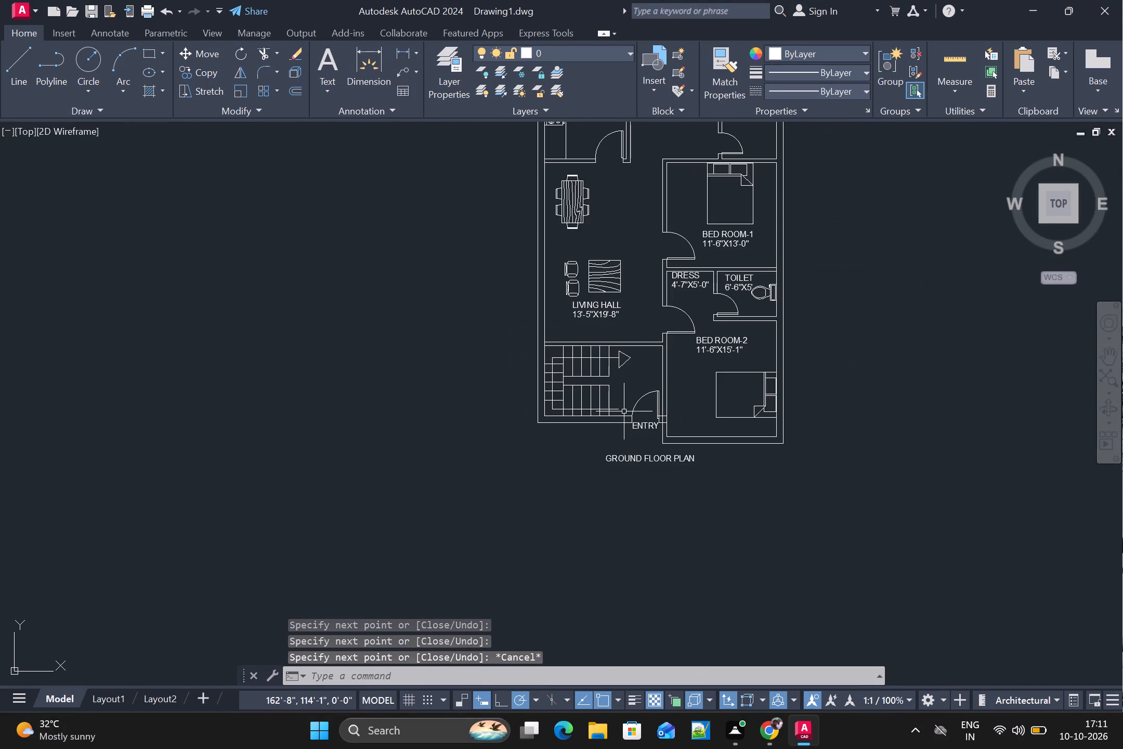
pyautogui.scroll(1, 624, 411)
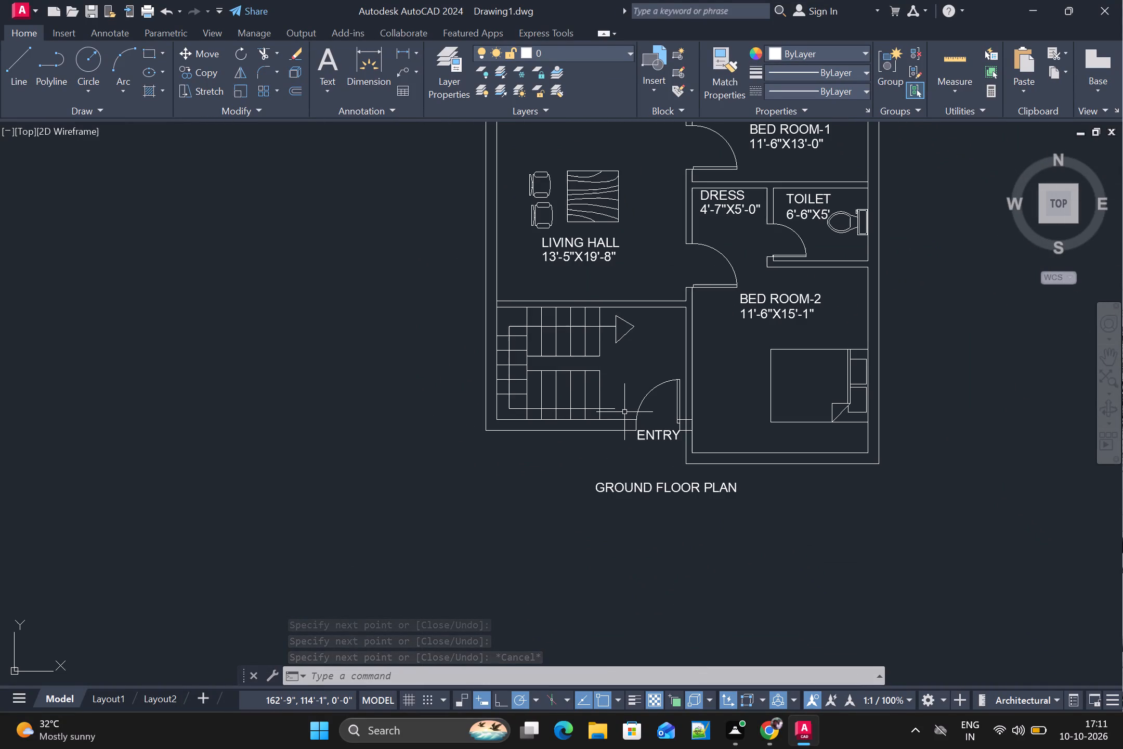
pyautogui.press('c')
pyautogui.press('Return')
pyautogui.scroll(3, 624, 412)
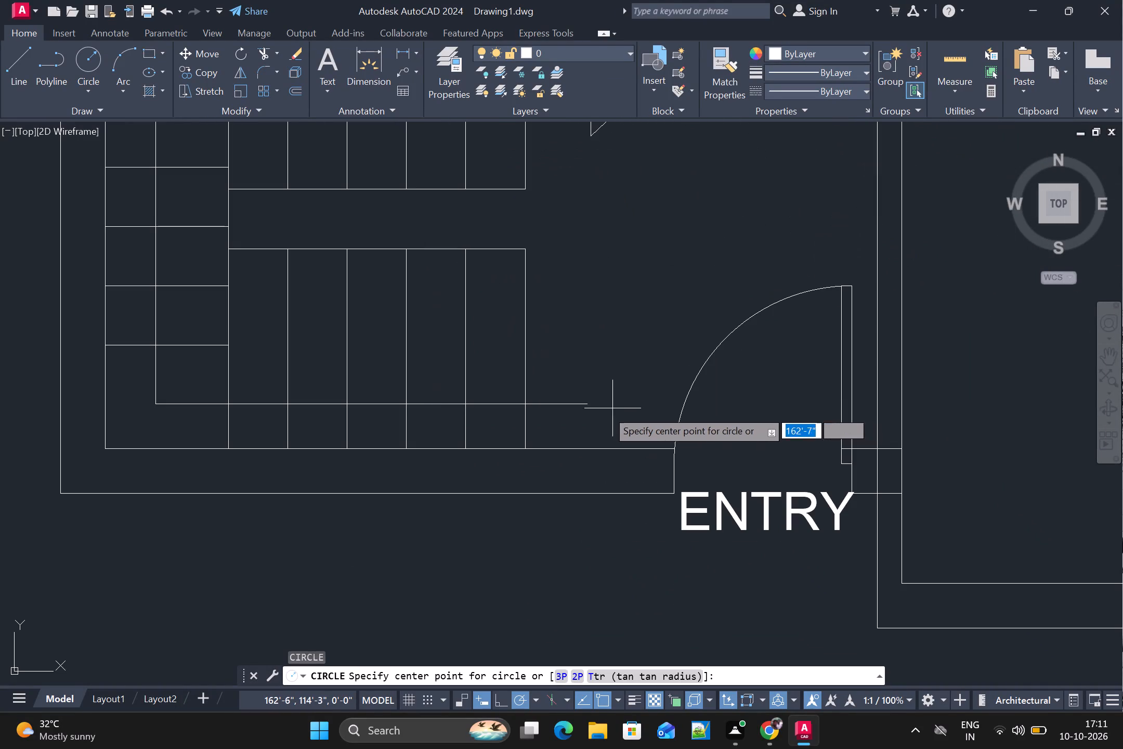
pyautogui.click(584, 402)
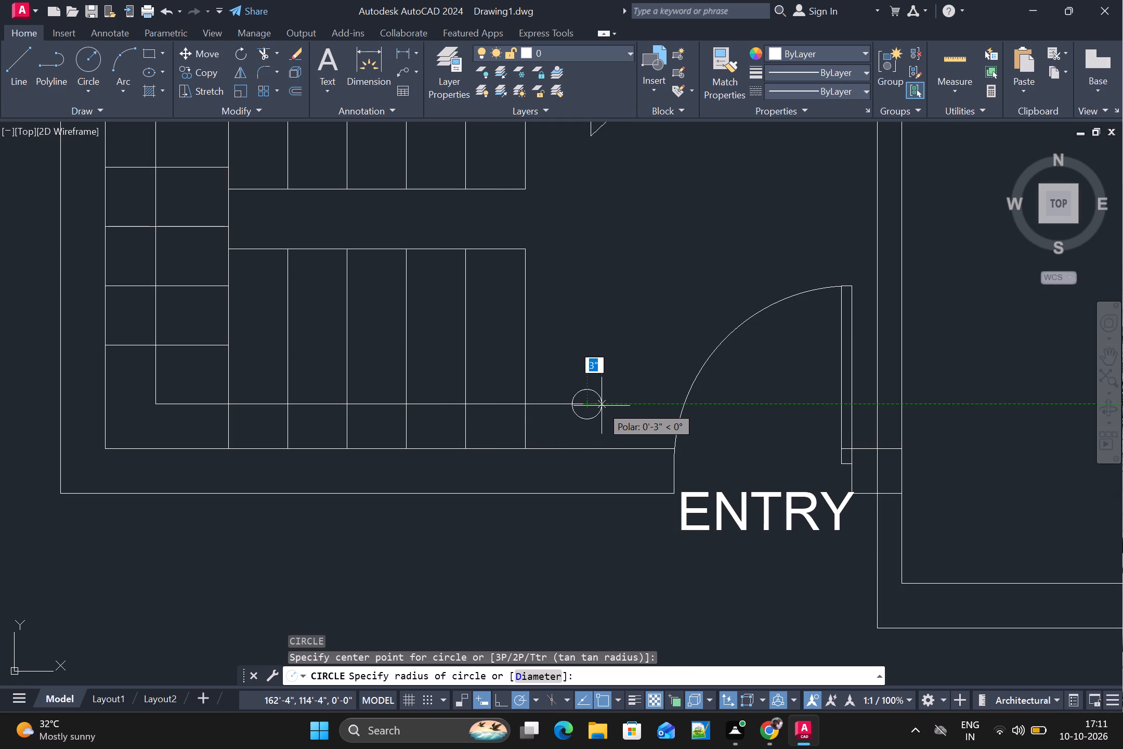
pyautogui.click(602, 406)
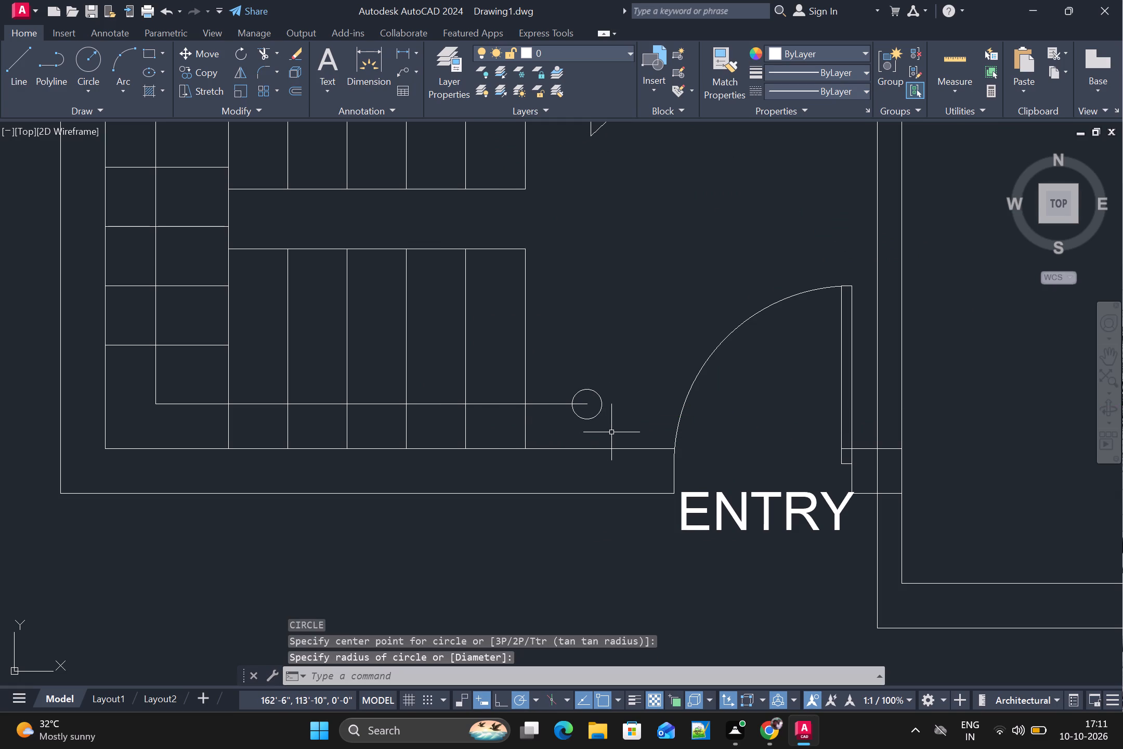
pyautogui.press('Escape')
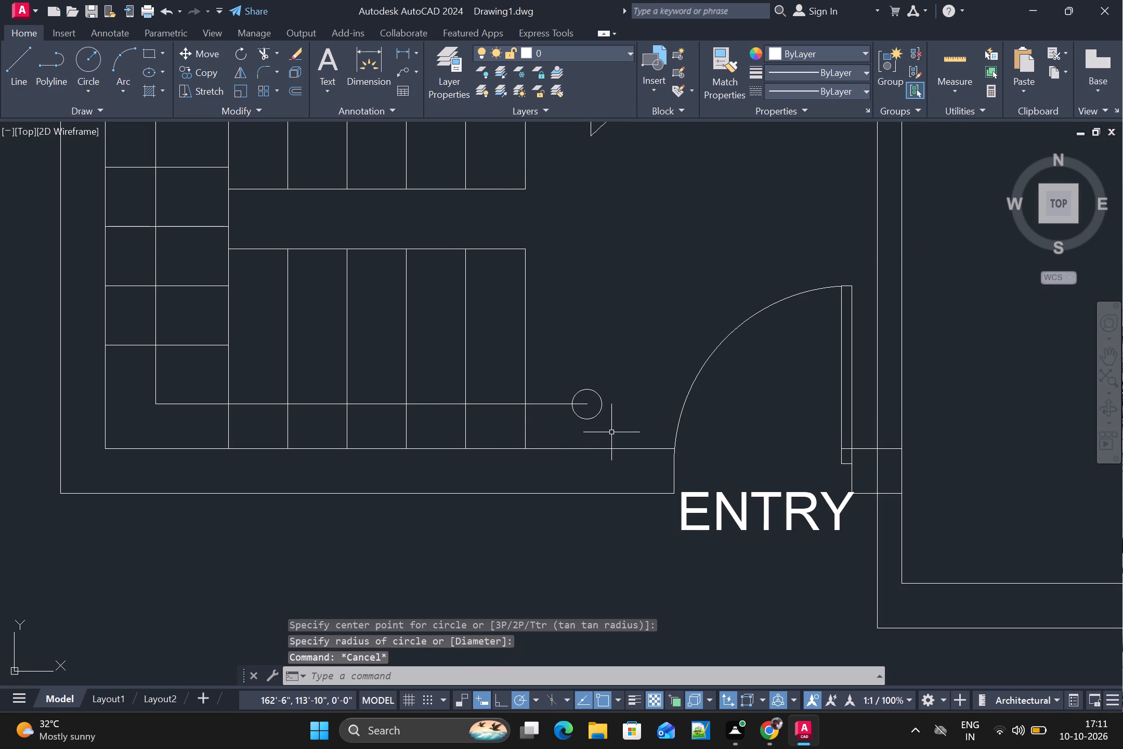
# Trim the part of the walking line that lies inside the start circle.
pyautogui.write('TR')
pyautogui.press('Return')
pyautogui.scroll(3, 611, 432)
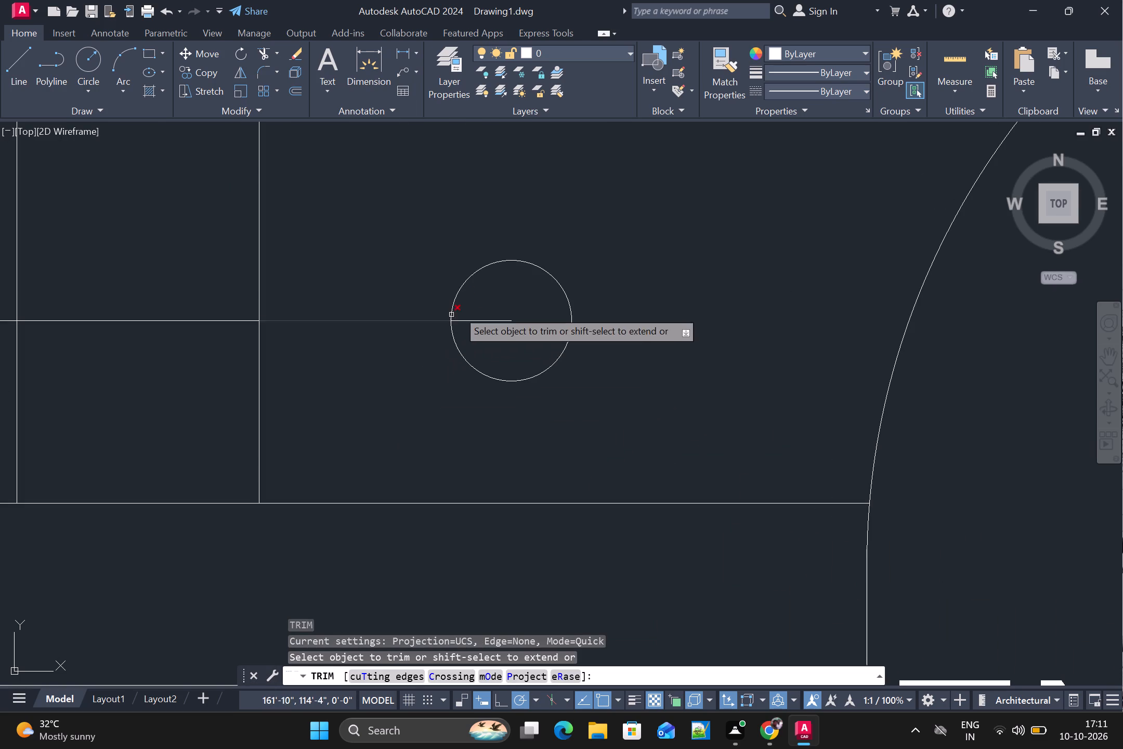
pyautogui.moveTo(490, 311); pyautogui.dragTo(502, 330)
pyautogui.scroll(-1, 504, 340)
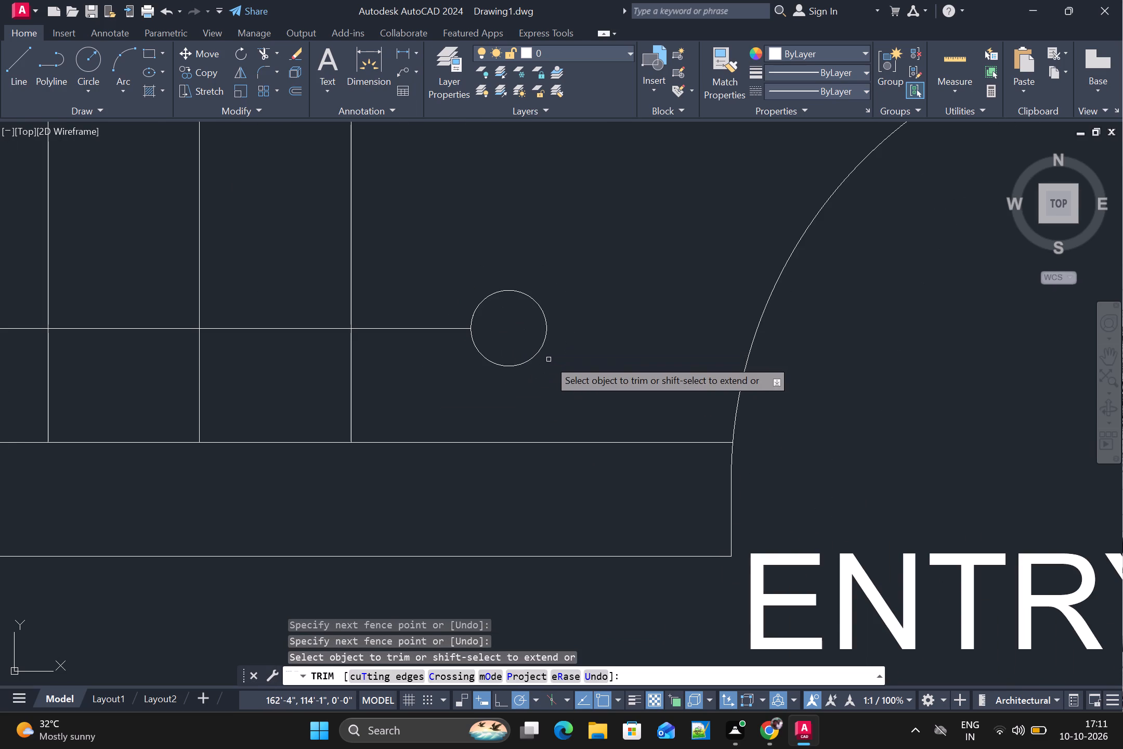
pyautogui.press('Escape')
# Move the "27X42(1134 sq ft) house plan-North face" title about 5' sideways so it is roughly centred above the plan.
pyautogui.scroll(-3, 562, 366)
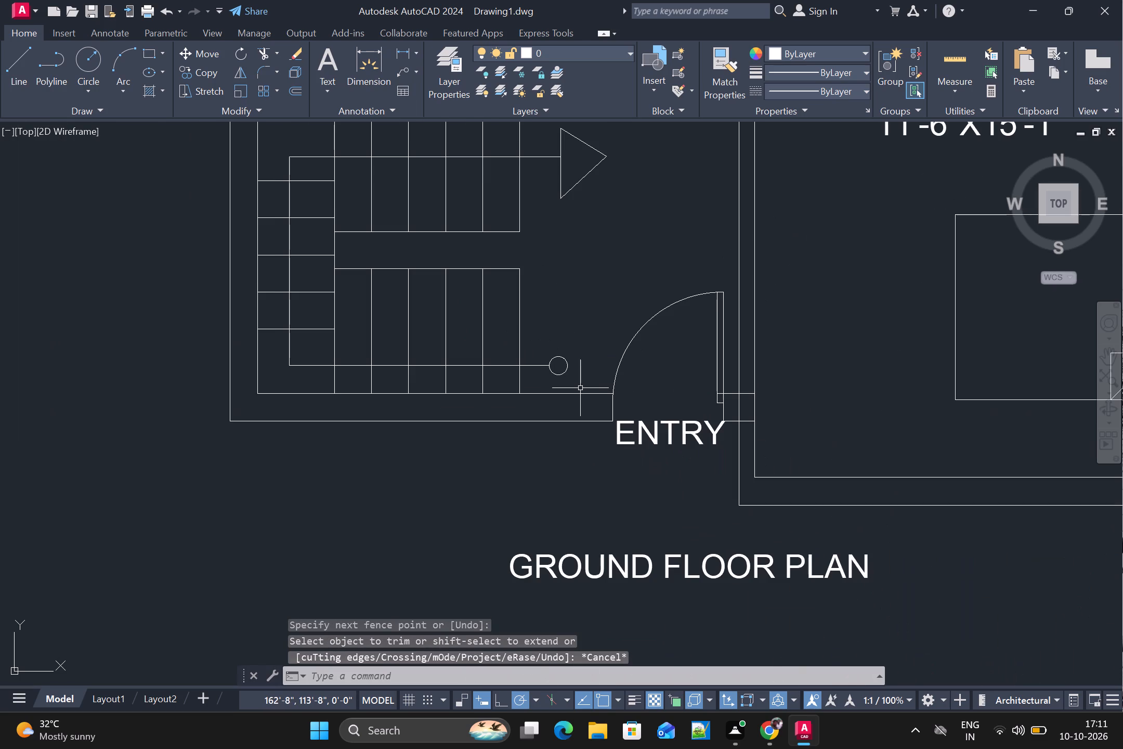
pyautogui.scroll(-2, 594, 324)
pyautogui.moveTo(634, 298); pyautogui.dragTo(583, 435, button='middle')
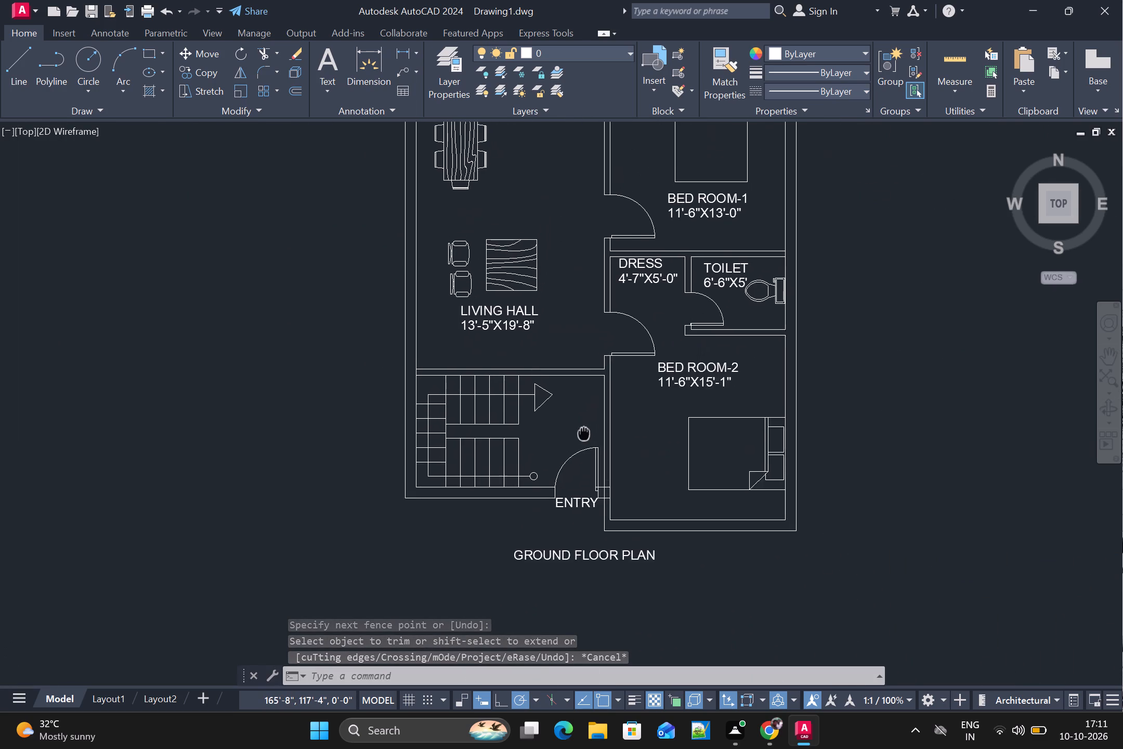
pyautogui.moveTo(583, 435); pyautogui.dragTo(578, 446, button='middle')
pyautogui.press('Escape')
pyautogui.scroll(-1, 563, 273)
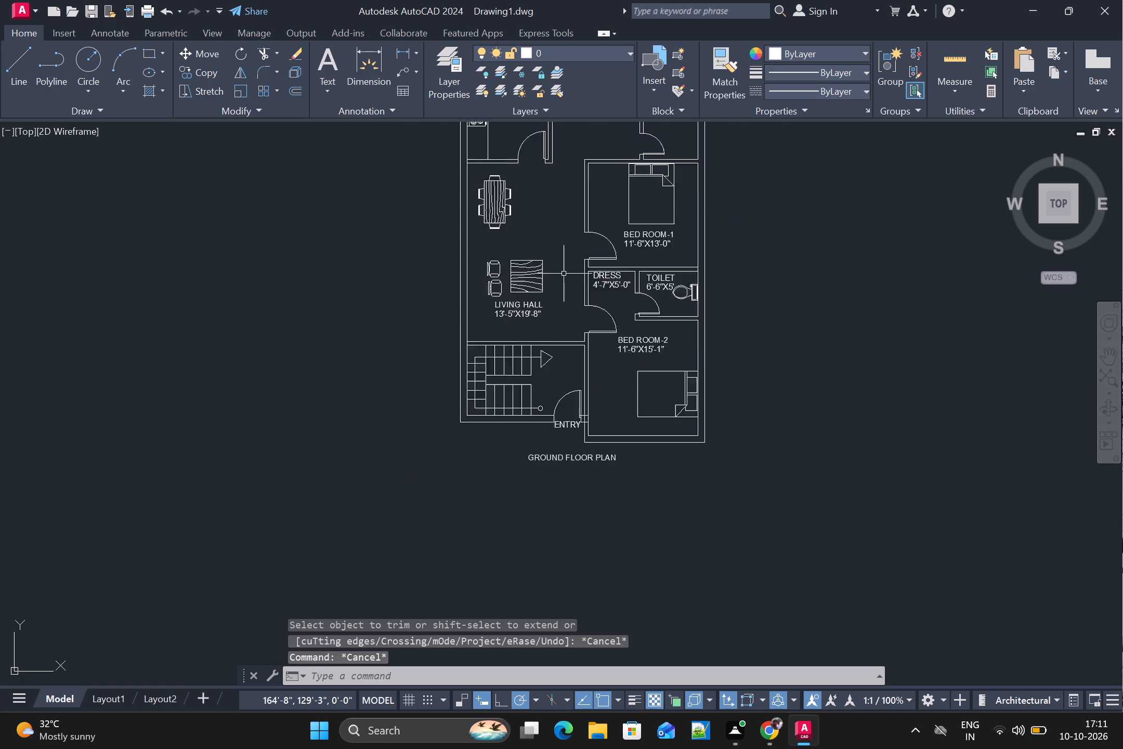
pyautogui.scroll(-1, 564, 274)
pyautogui.moveTo(564, 274); pyautogui.dragTo(545, 389, button='middle')
pyautogui.scroll(1, 534, 374)
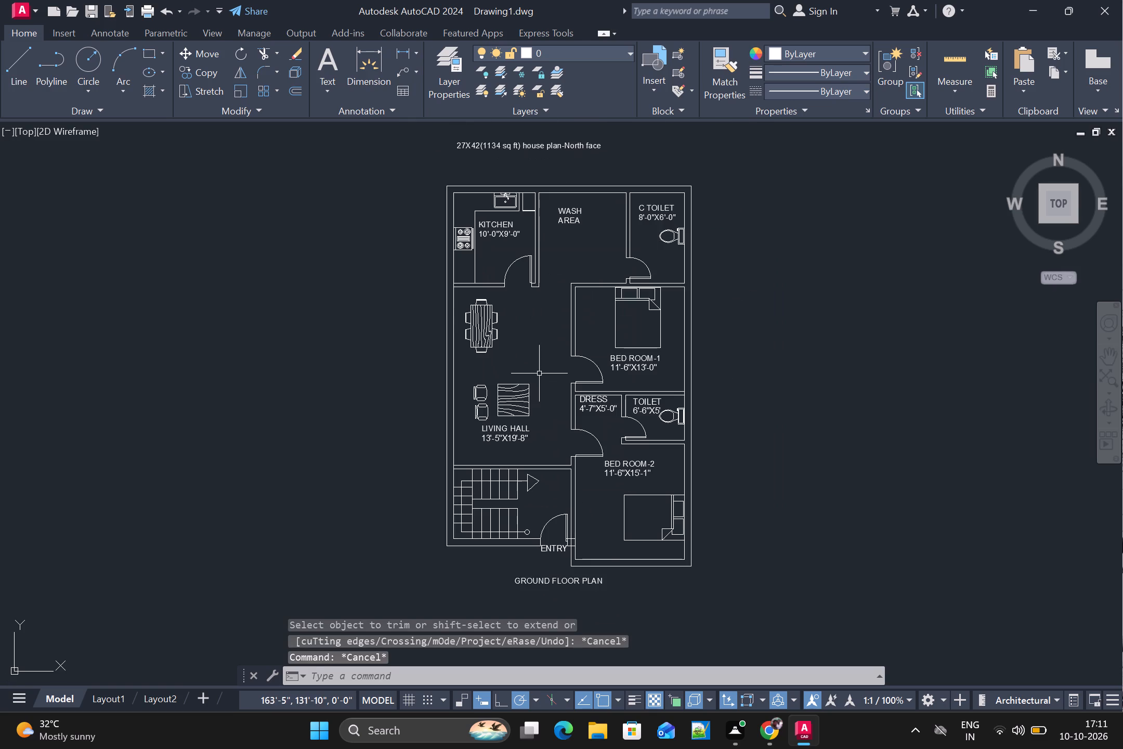
pyautogui.scroll(1, 551, 366)
pyautogui.scroll(-1, 552, 364)
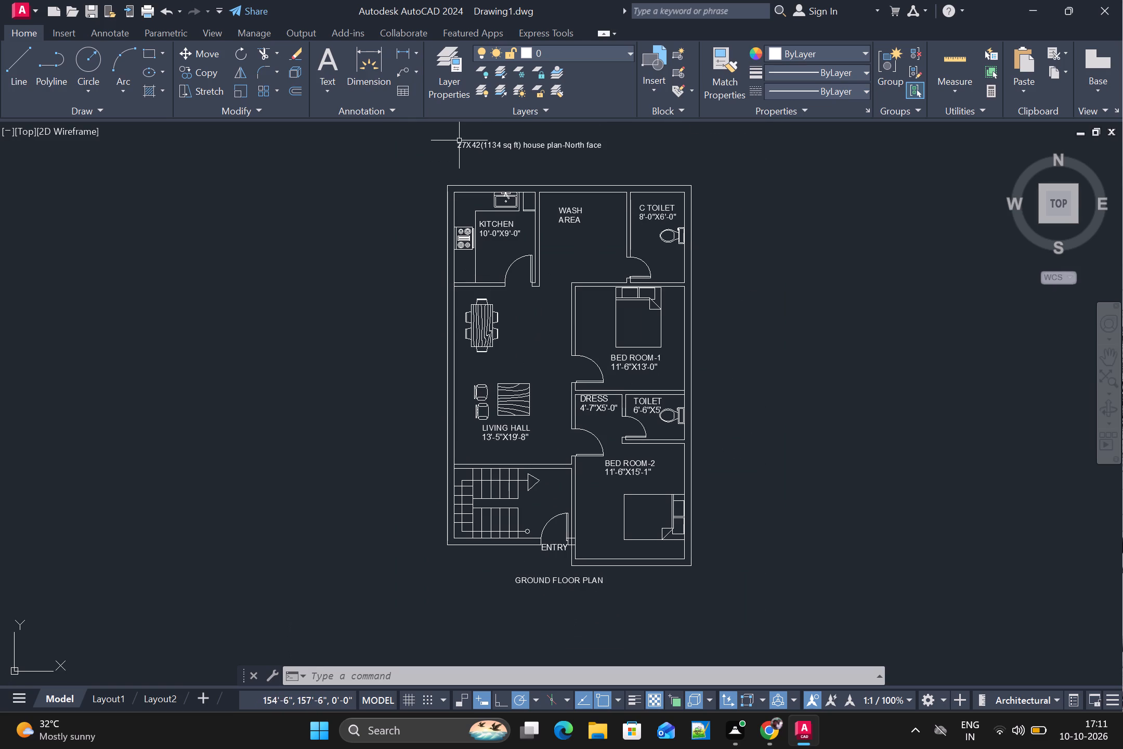
pyautogui.moveTo(459, 140); pyautogui.dragTo(489, 152)
pyautogui.moveTo(462, 143); pyautogui.dragTo(507, 149)
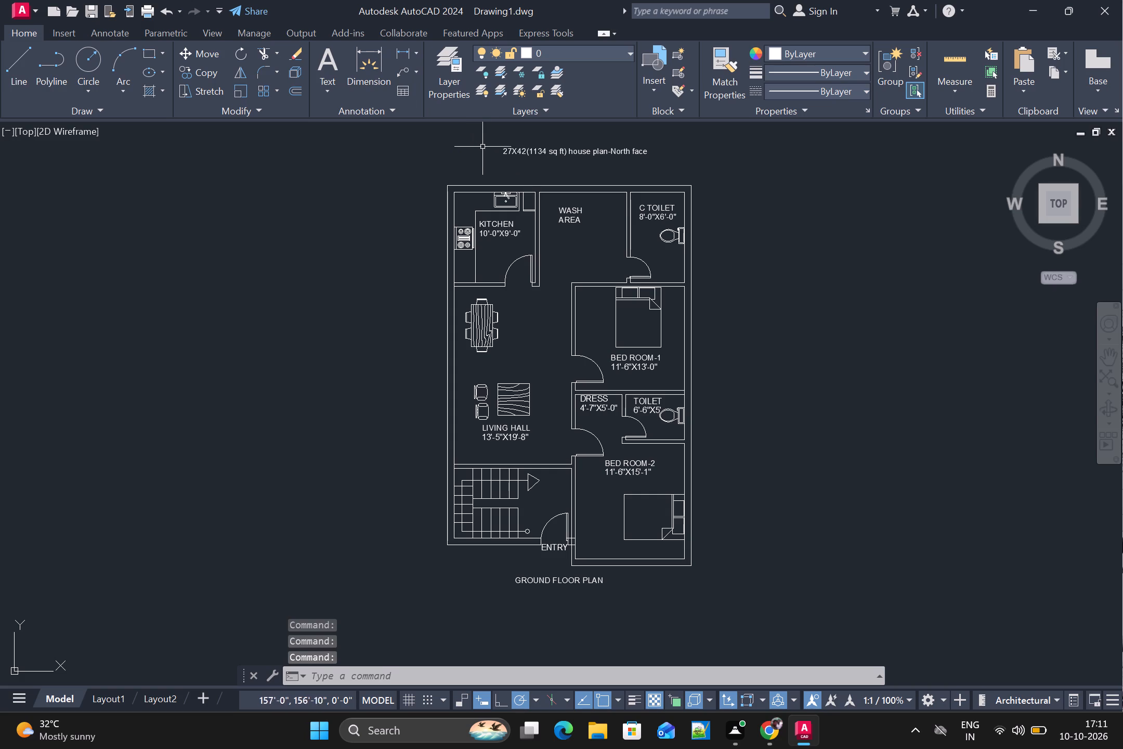
pyautogui.press('Escape')
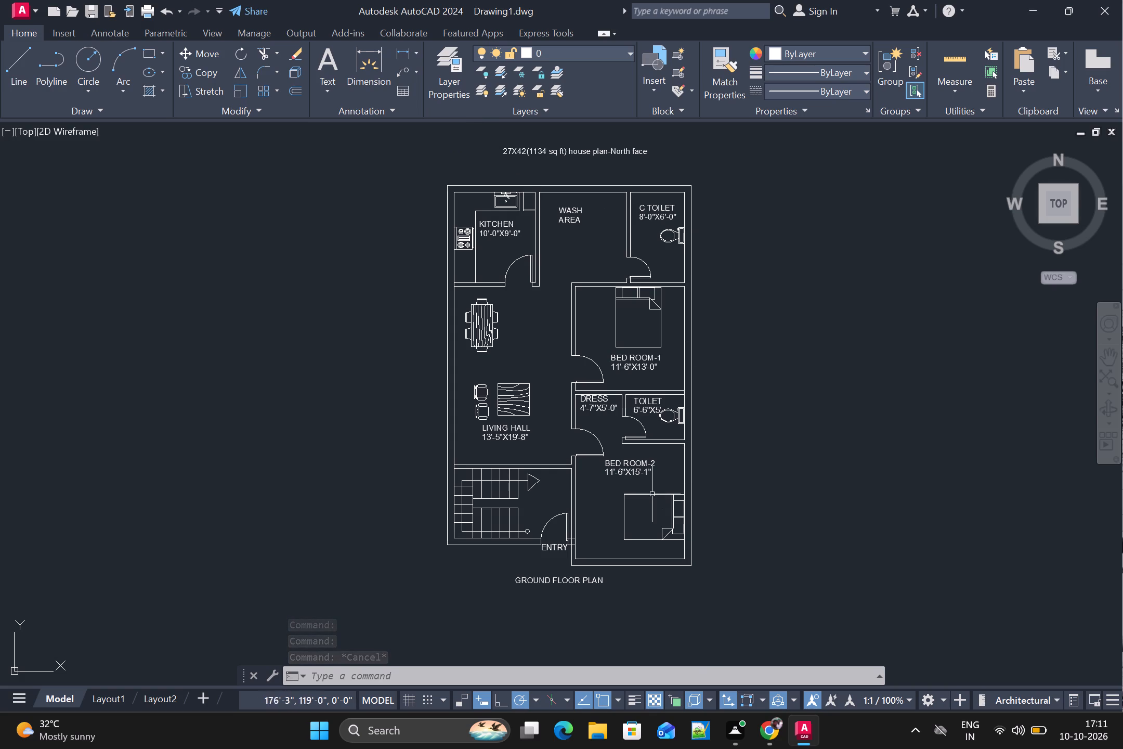
# Draw a line about 4' long from Bed Room-2's outer side wall, just below the ENTRY label, and continue it about 1'-6" downward.
pyautogui.moveTo(598, 549); pyautogui.dragTo(599, 484, button='middle')
pyautogui.scroll(3, 574, 493)
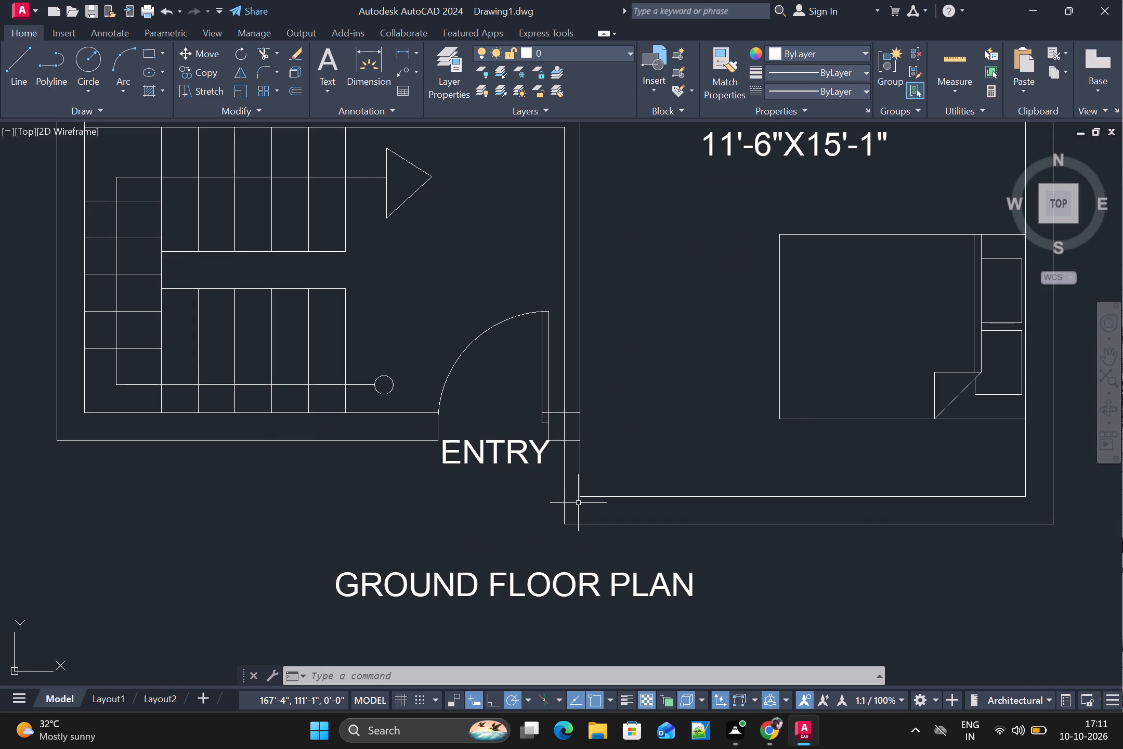
pyautogui.press('Return')
pyautogui.press('Escape')
pyautogui.press('l')
pyautogui.press('Return')
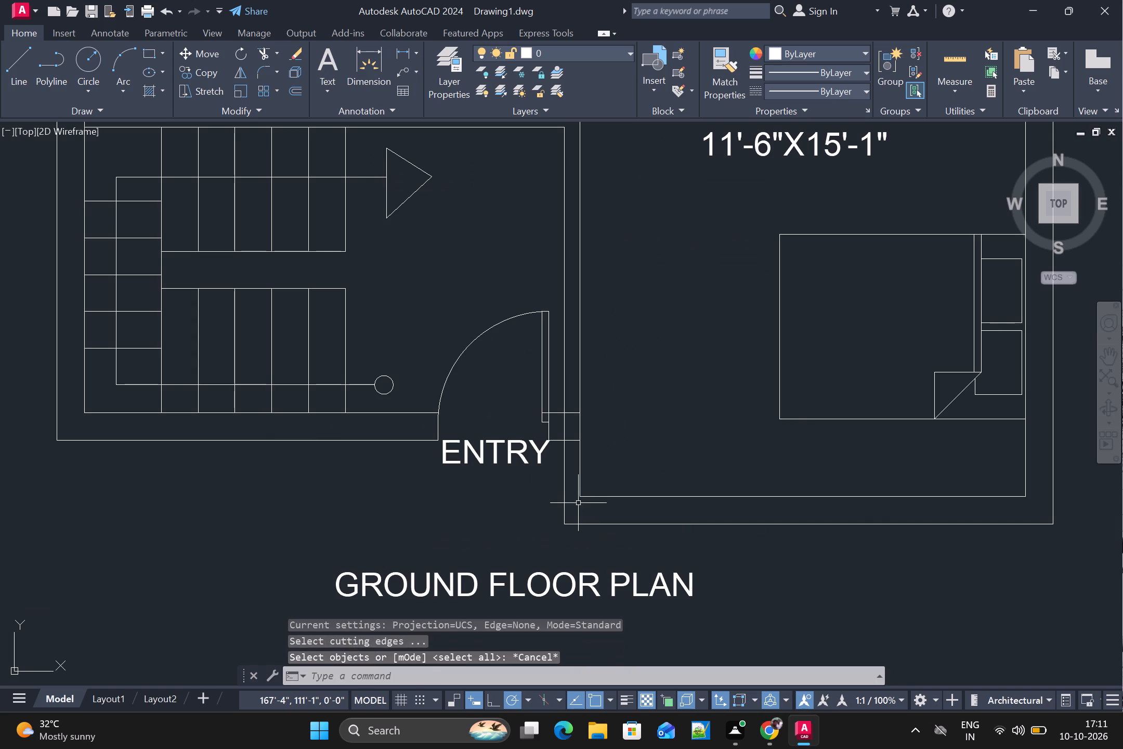
pyautogui.click(564, 472)
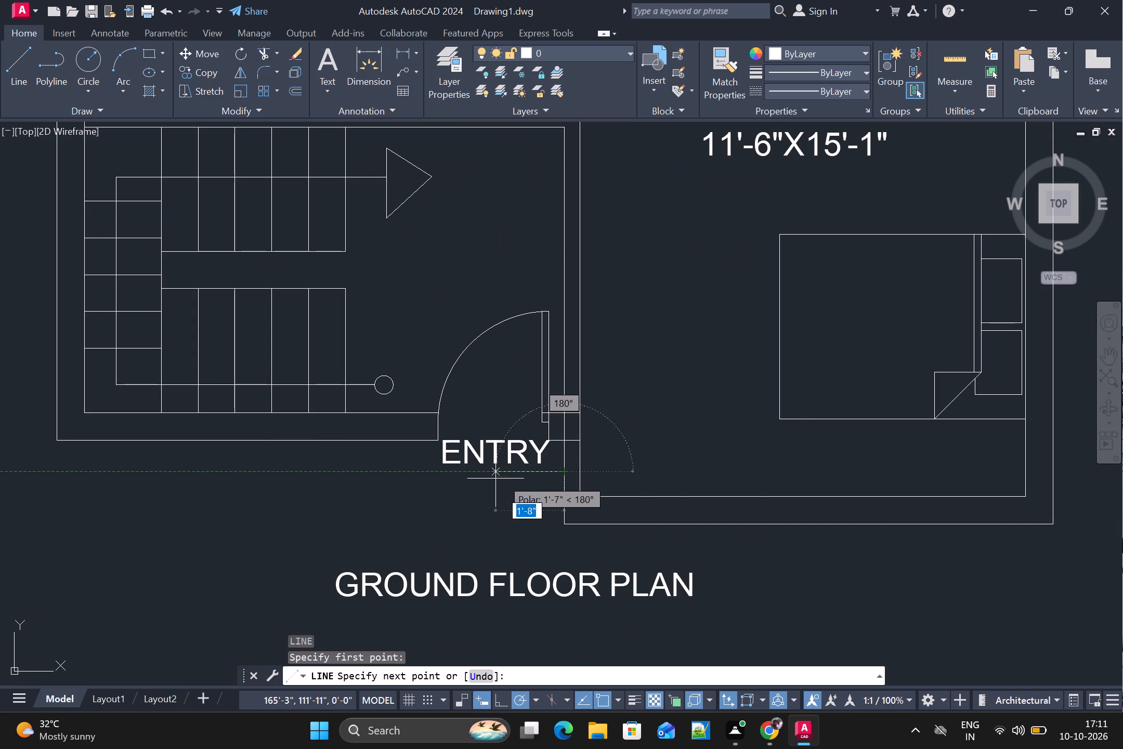
pyautogui.click(417, 476)
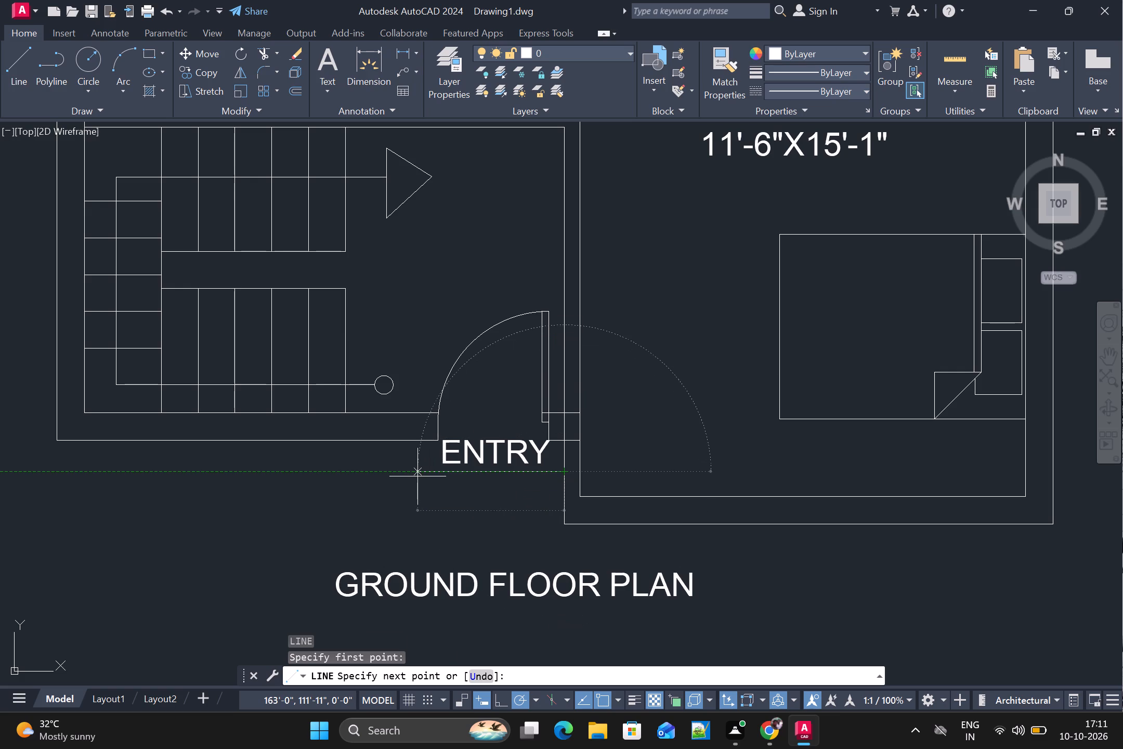
pyautogui.click(419, 527)
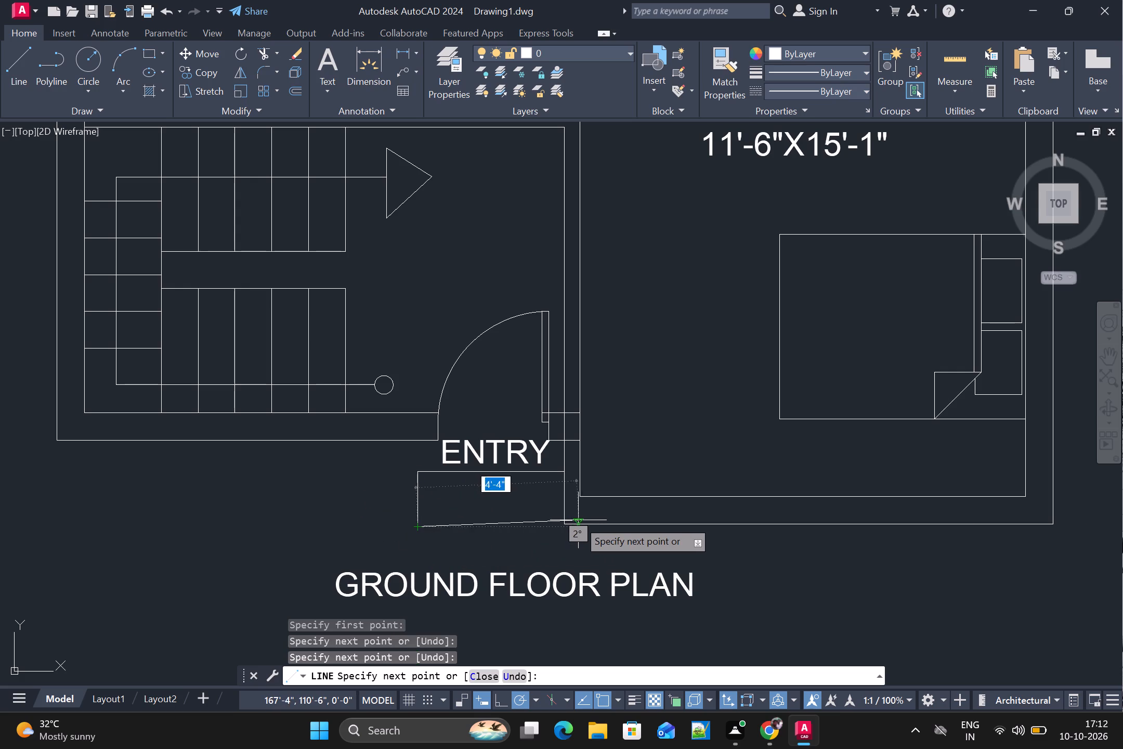
pyautogui.scroll(2, 555, 525)
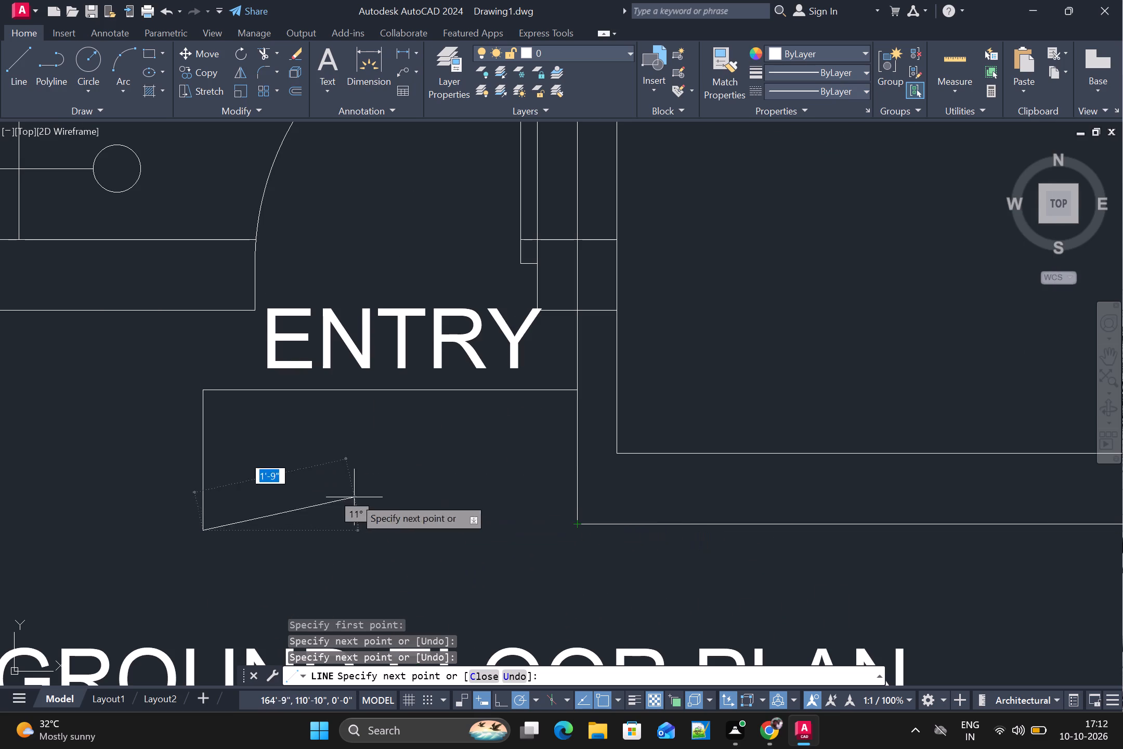
pyautogui.press('Escape')
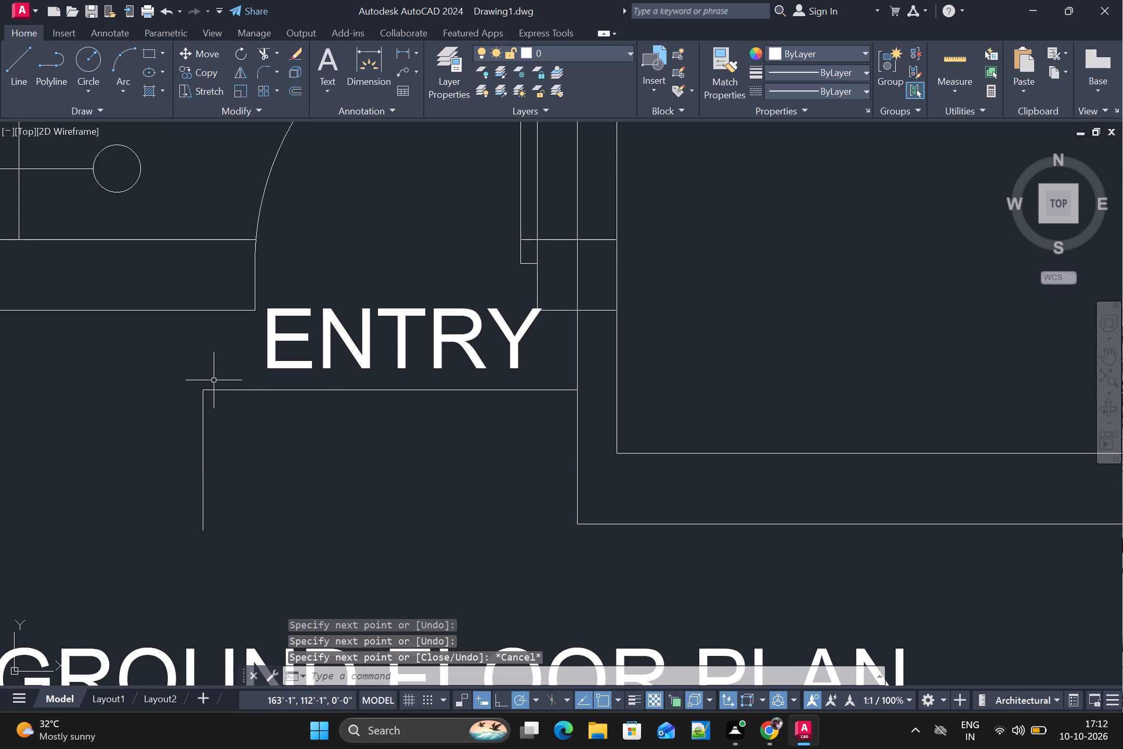
# Draw a vertical line from the entry step's outer corner up to the outer face of the front wall beside the entry door.
pyautogui.press('space')
pyautogui.click(201, 389)
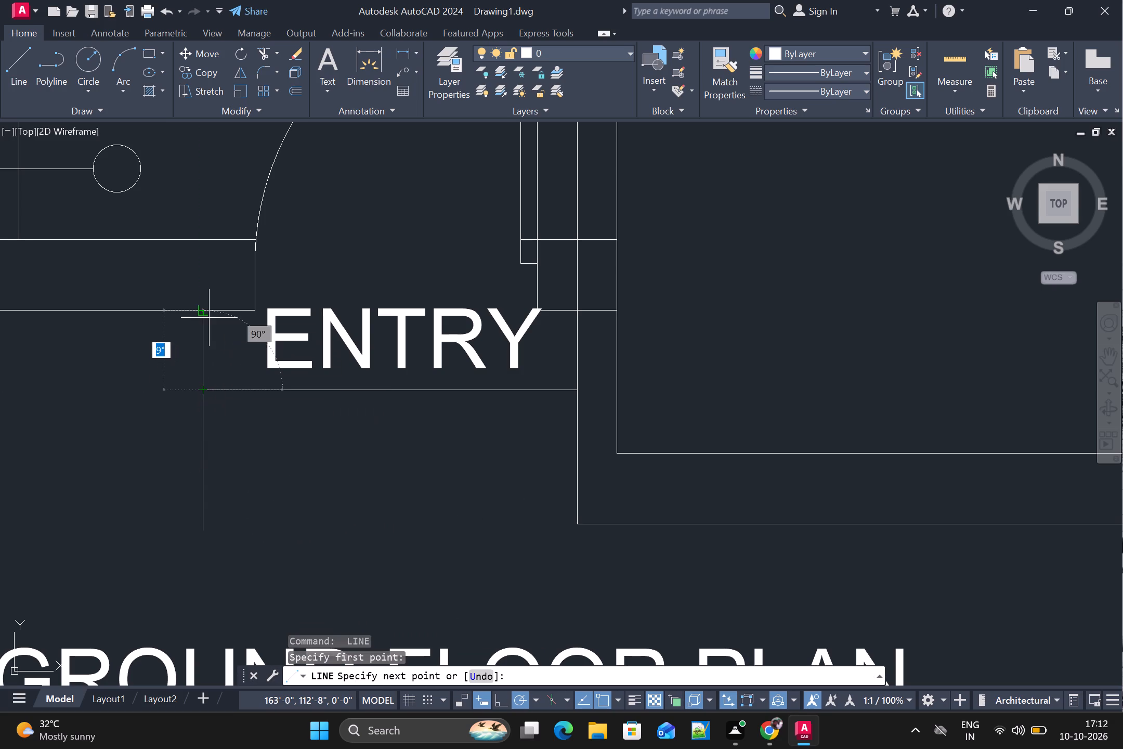
pyautogui.click(198, 314)
pyautogui.press('Escape')
# Draw a second horizontal step line about 4' long with Ortho on, from Bed Room-2's outer side wall to the steps' side line.
pyautogui.press('space')
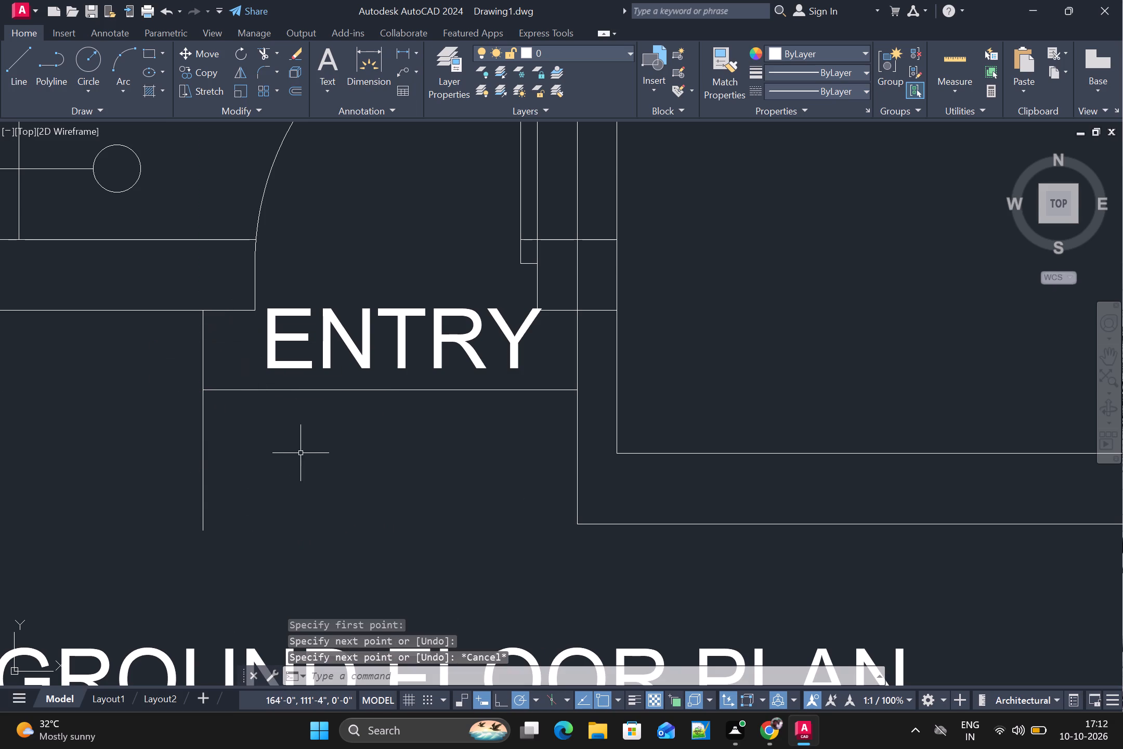
pyautogui.click(577, 444)
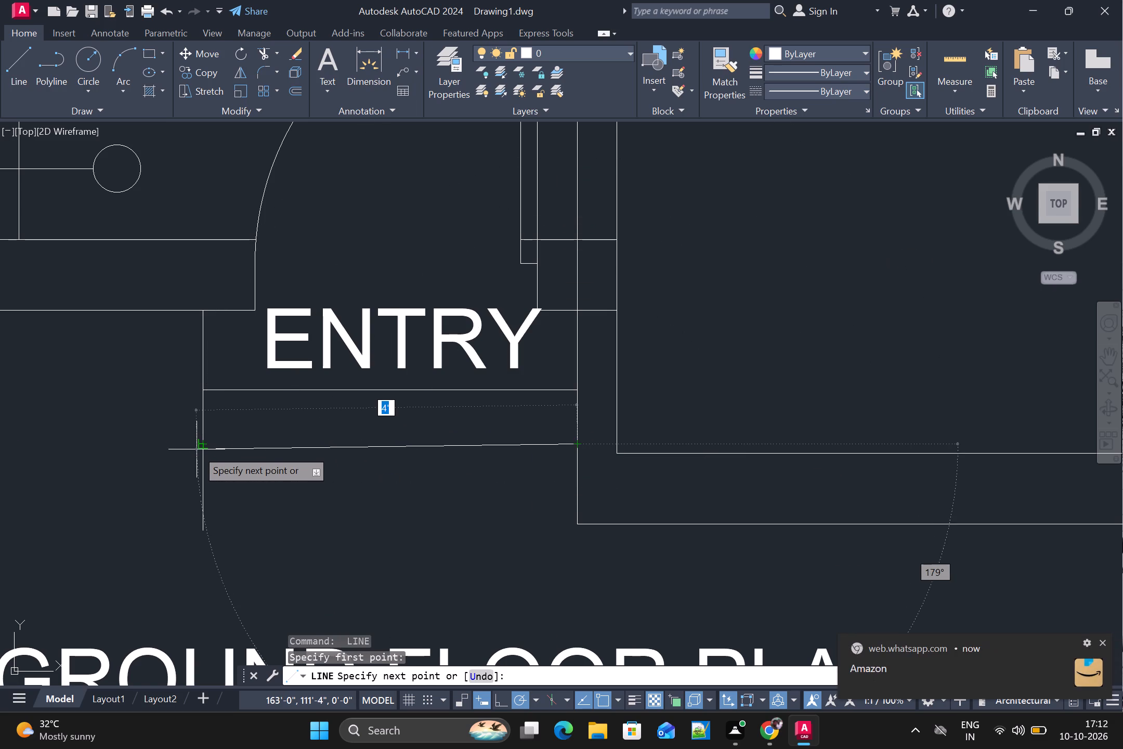
pyautogui.scroll(2, 197, 449)
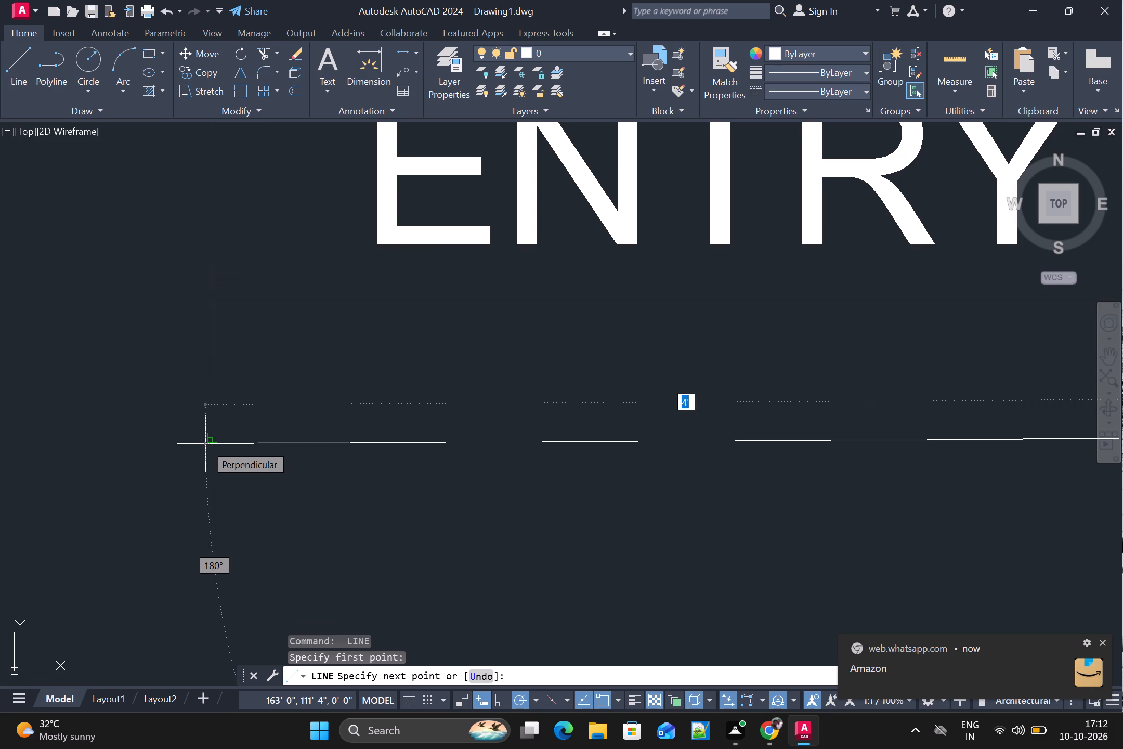
pyautogui.press('F8')
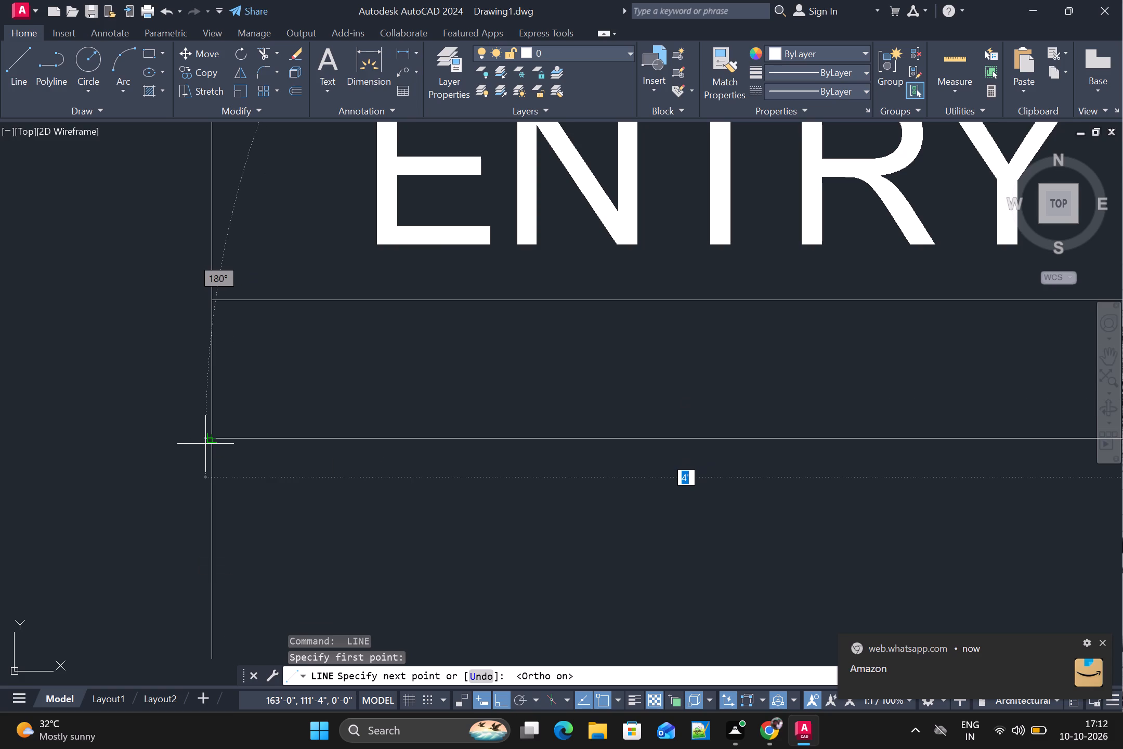
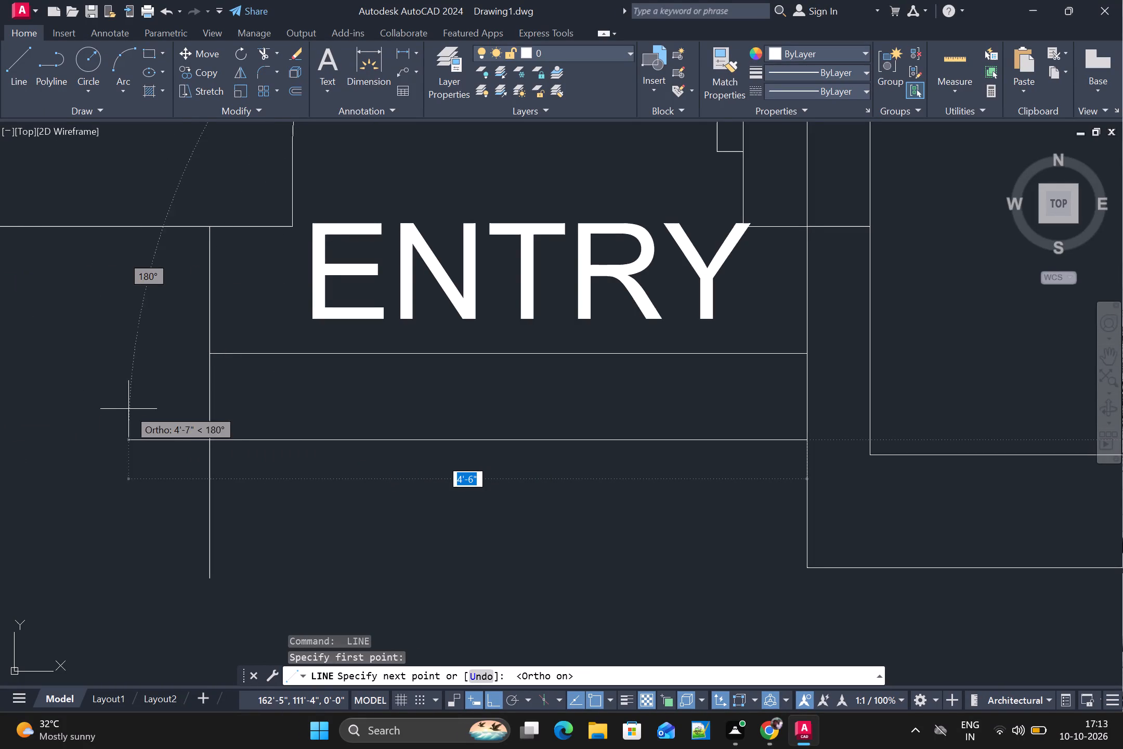
# End the second horizontal step line, about 4' long, on the entry steps' vertical side line.
pyautogui.click(214, 441)
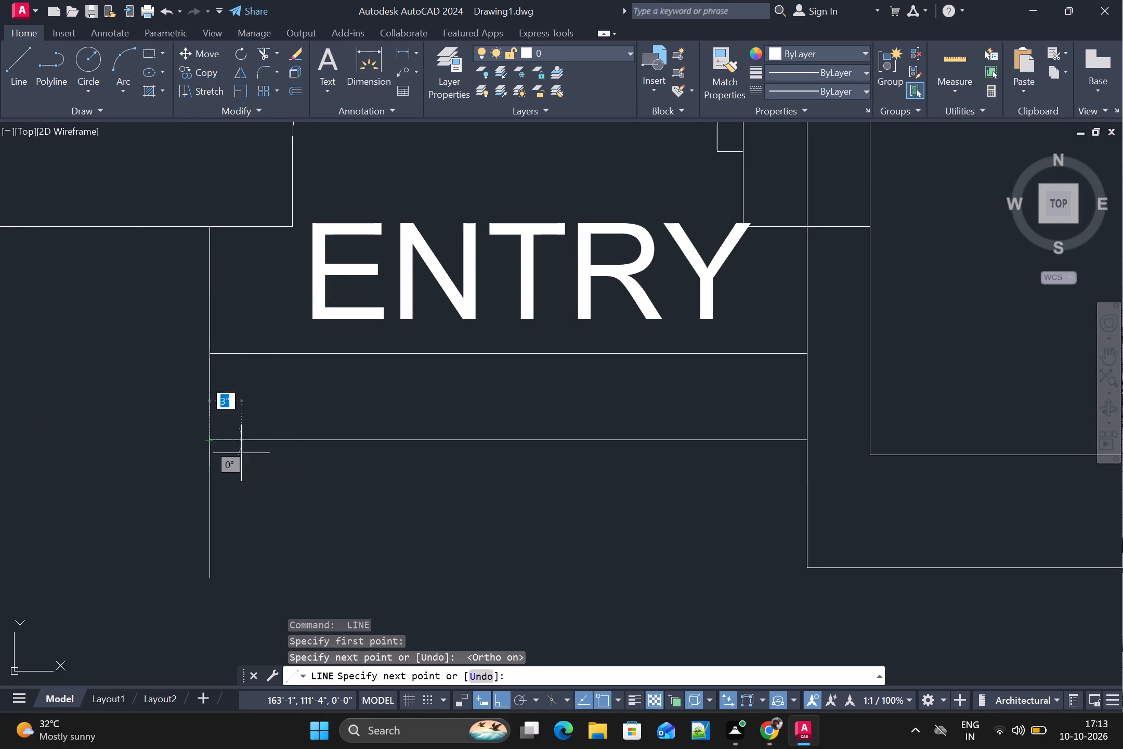
pyautogui.press('Escape')
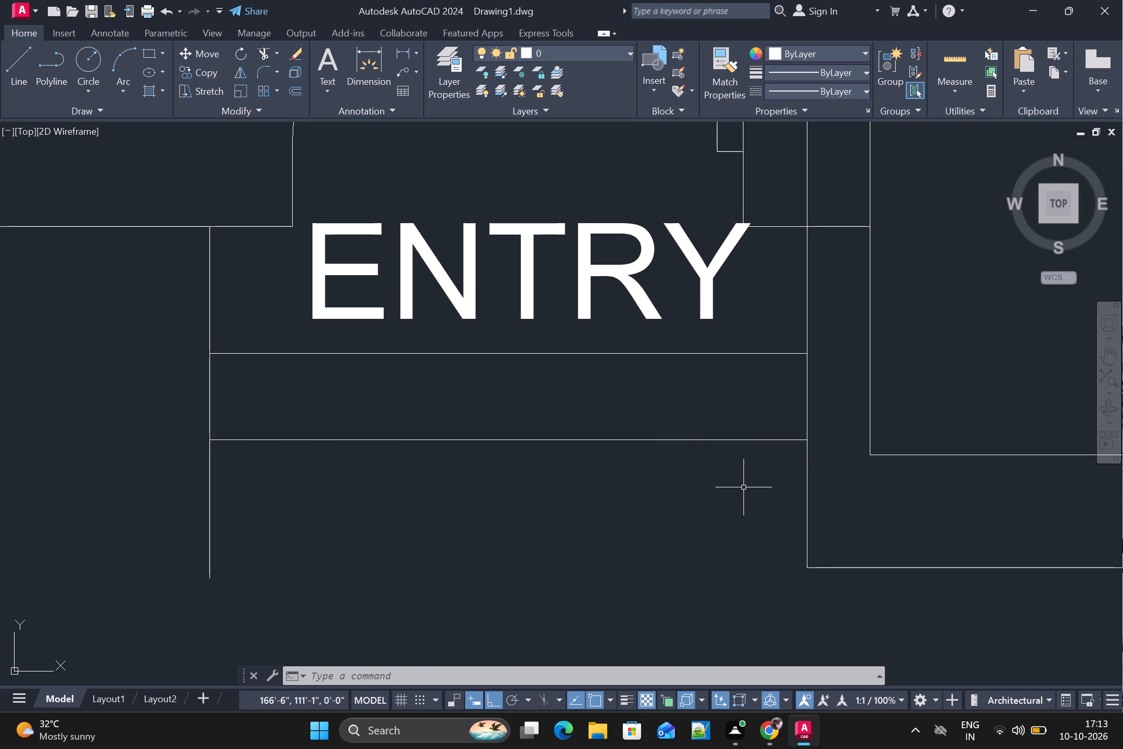
# Draw a third horizontal step line about 4' long below the second, from Bed Room-2's outer side wall to the steps' side line.
pyautogui.press('l')
pyautogui.press('Return')
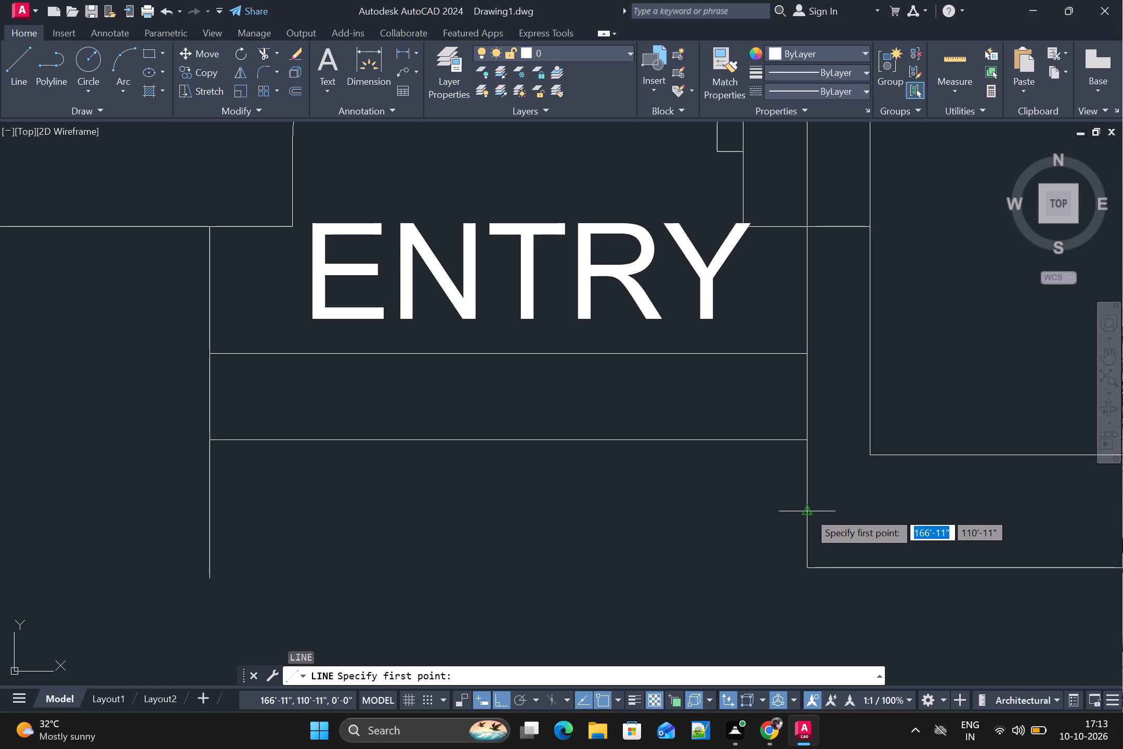
pyautogui.click(808, 512)
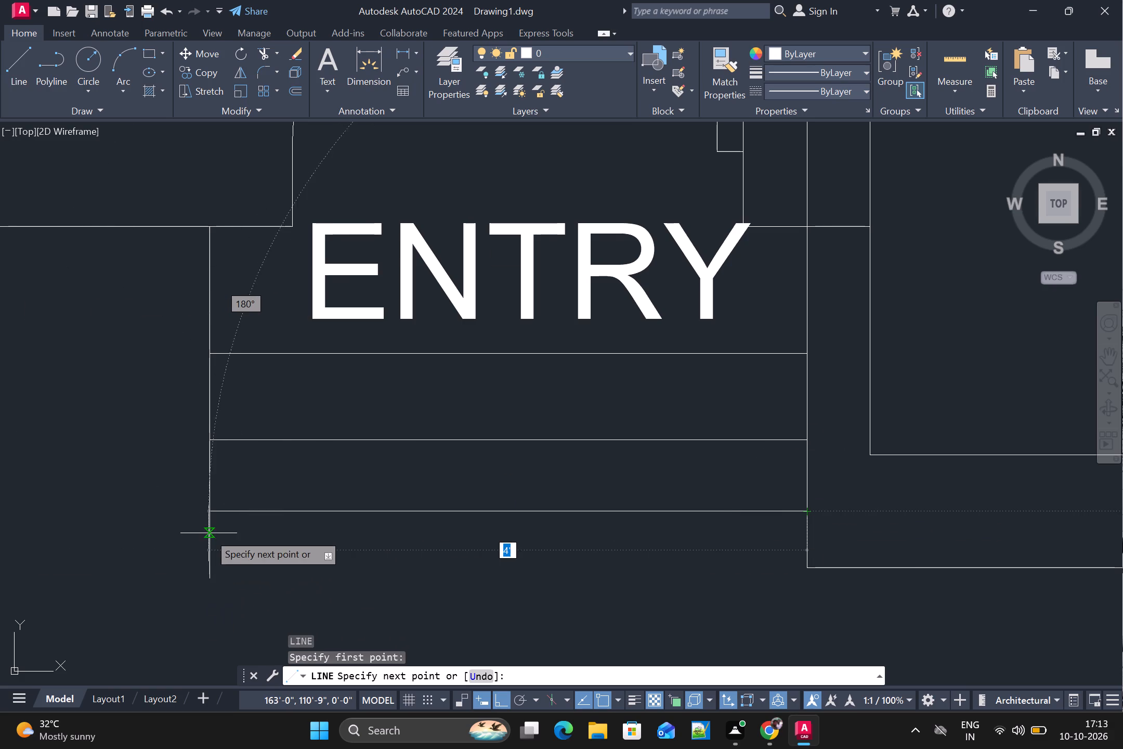
pyautogui.click(206, 516)
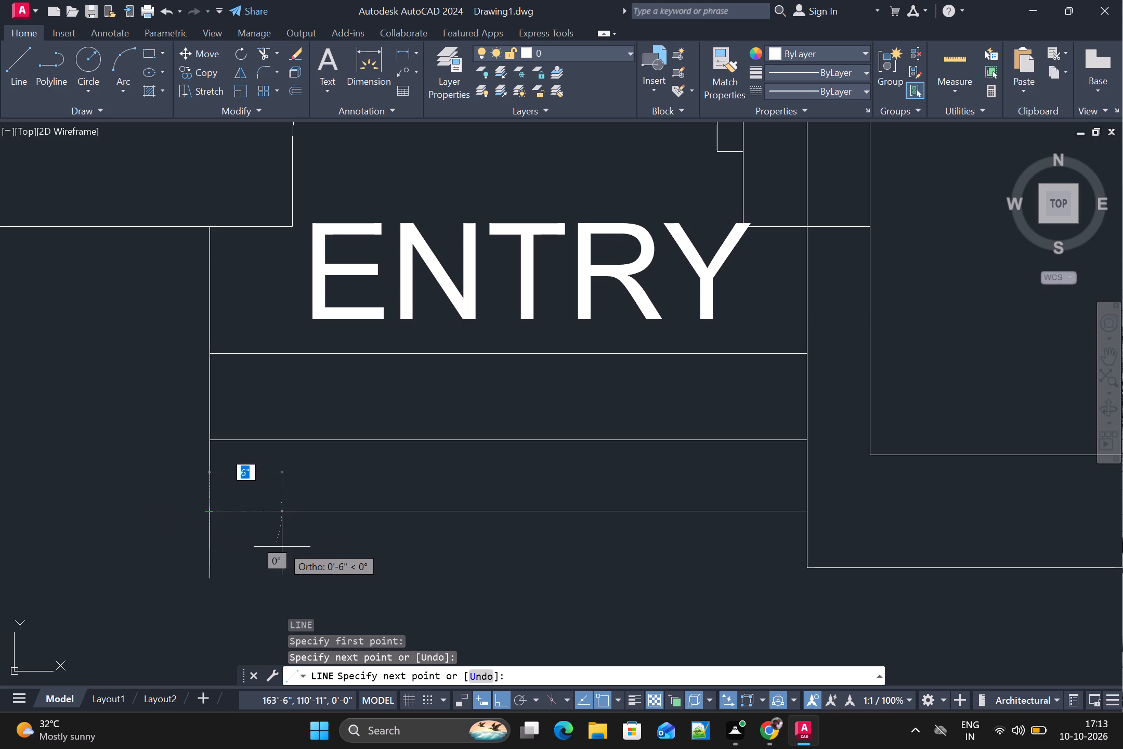
pyautogui.press('Escape')
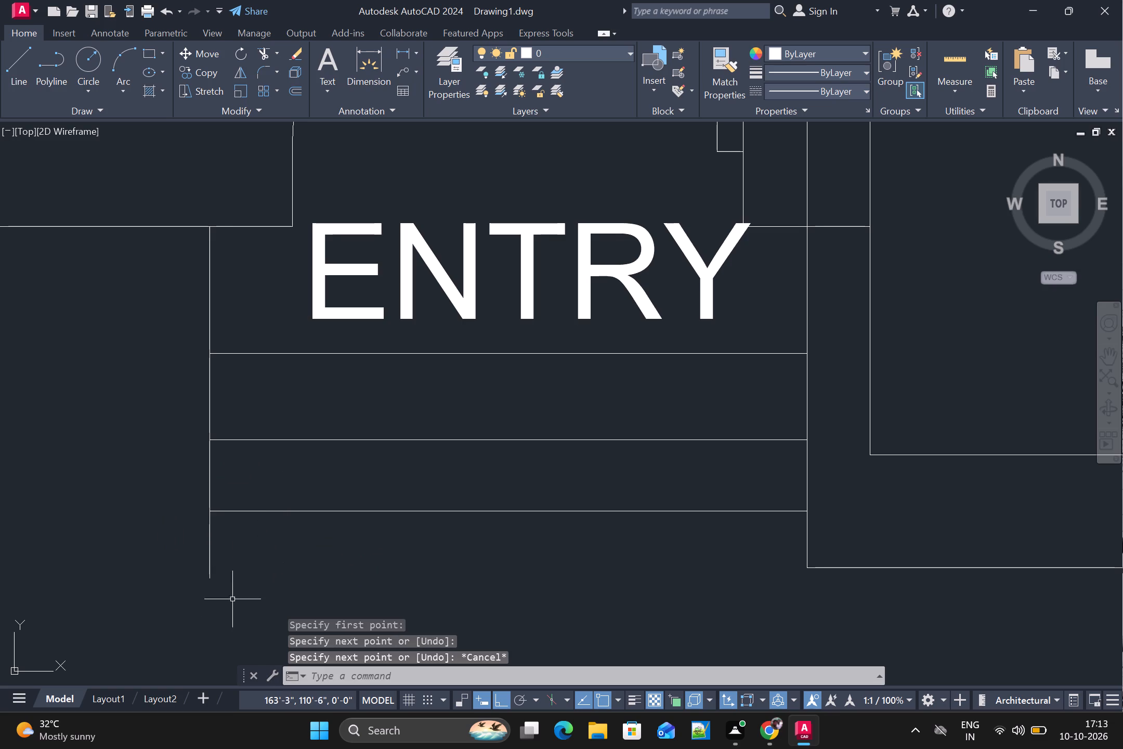
# Trim the part of the entry steps' vertical side line that extends below the lowest step line.
pyautogui.write('TR')
pyautogui.press('Return')
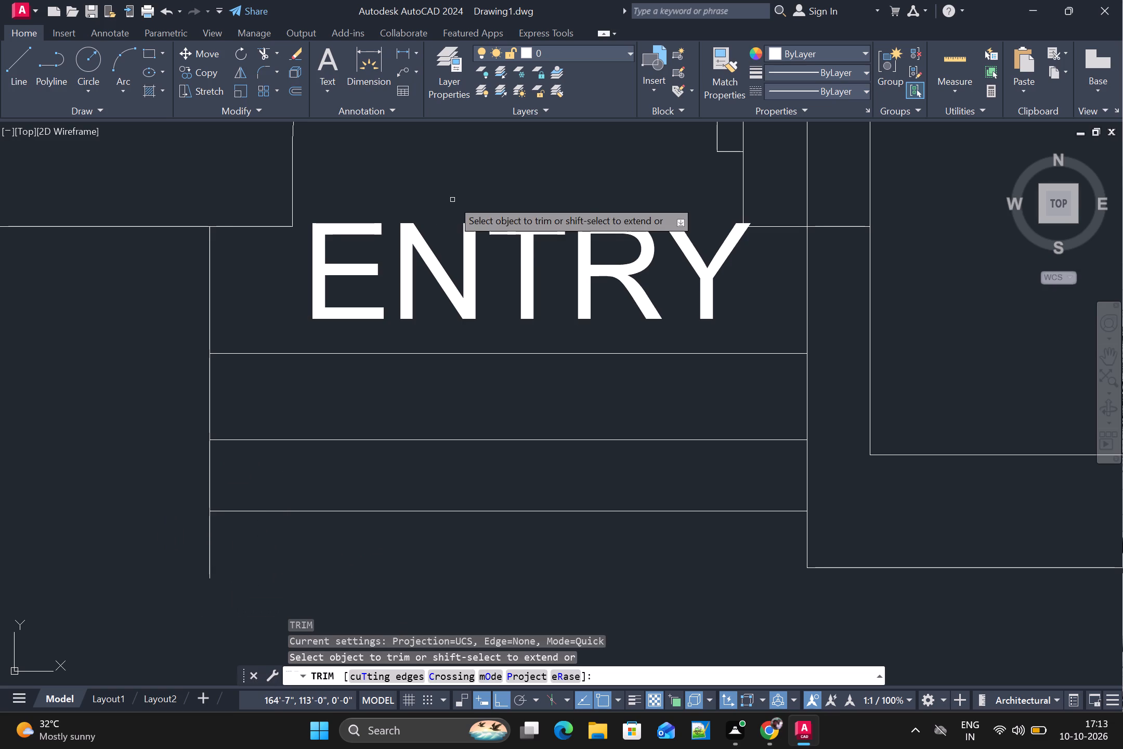
pyautogui.moveTo(234, 557); pyautogui.dragTo(165, 555)
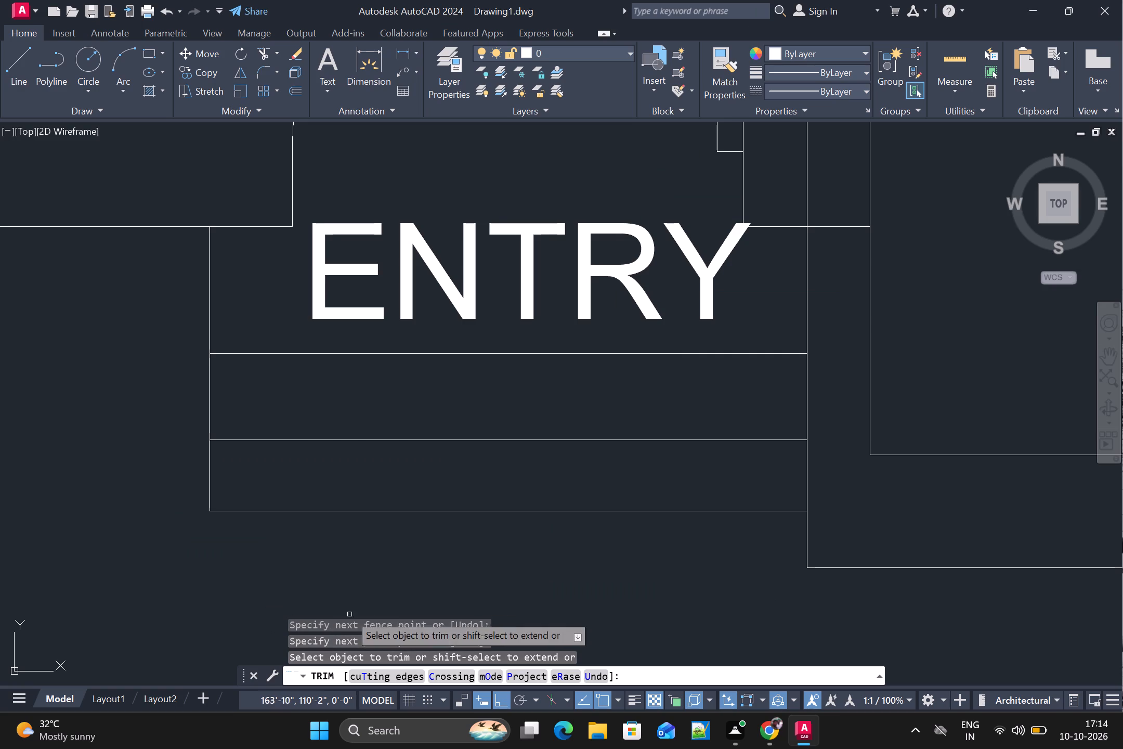
pyautogui.scroll(-2, 351, 612)
pyautogui.scroll(-2, 416, 504)
pyautogui.scroll(-2, 455, 484)
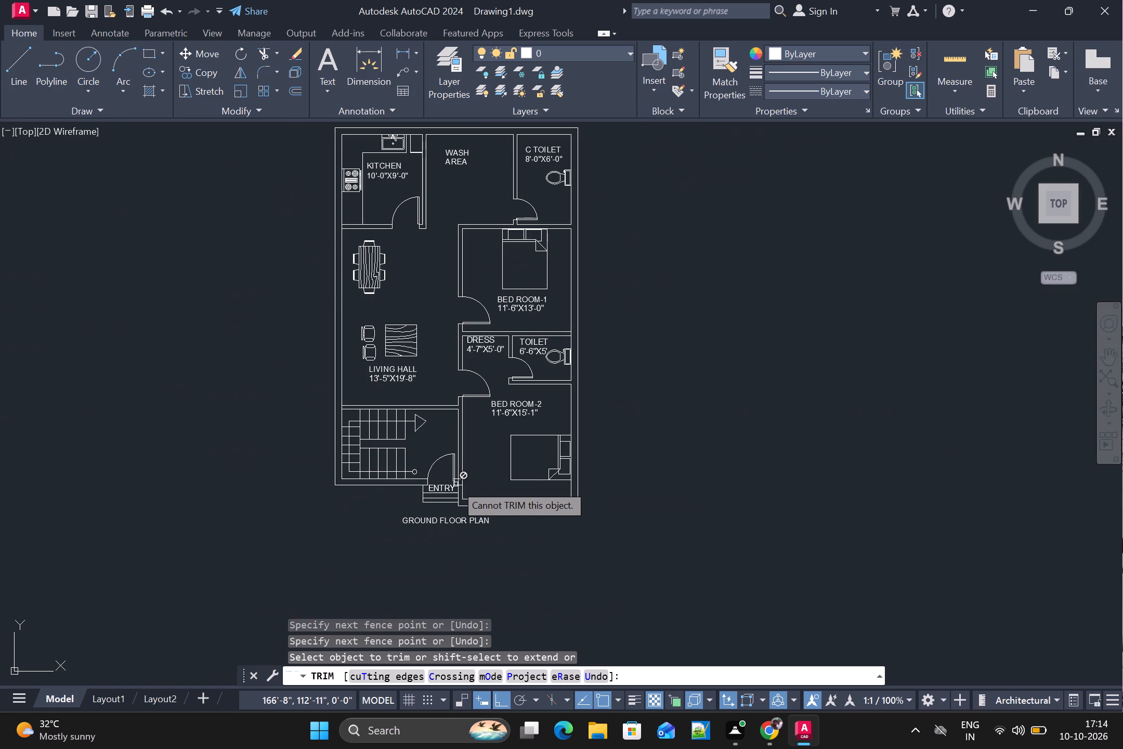
pyautogui.scroll(1, 455, 484)
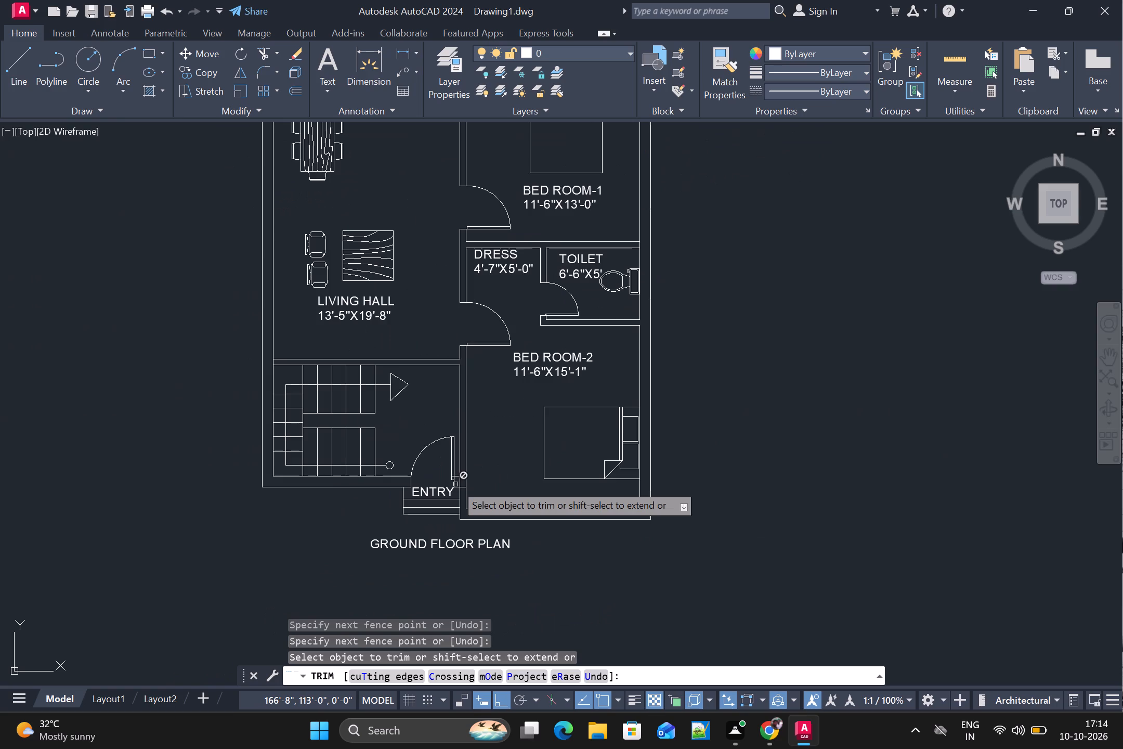
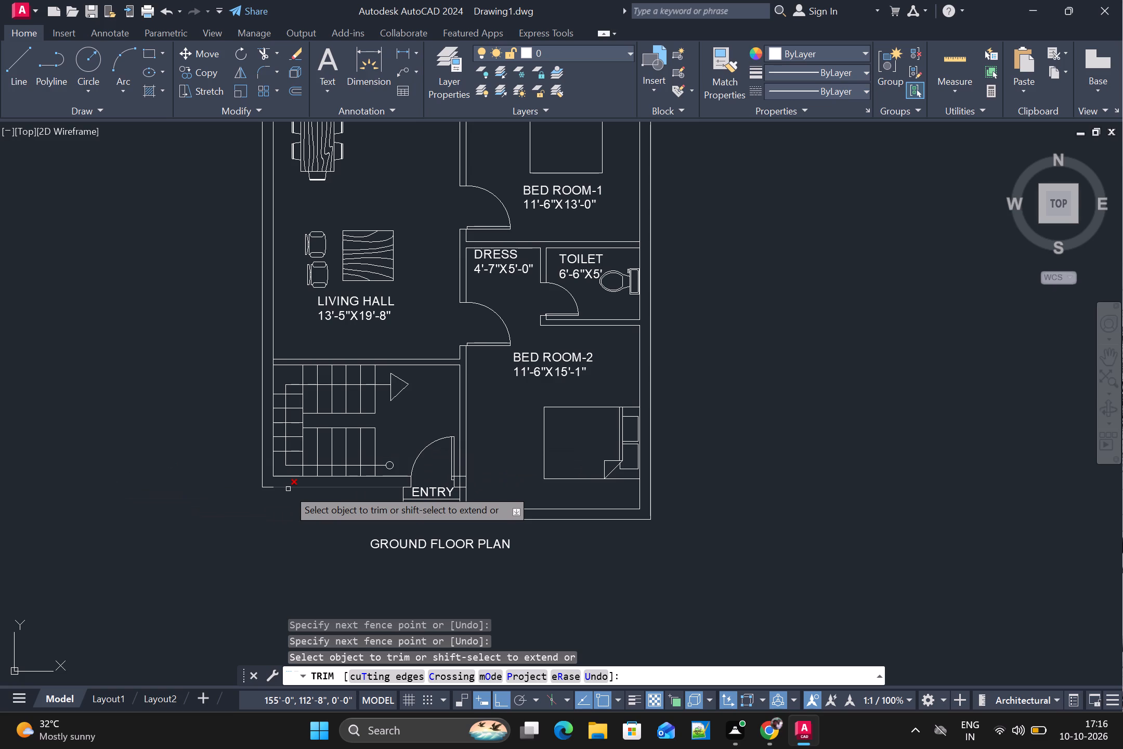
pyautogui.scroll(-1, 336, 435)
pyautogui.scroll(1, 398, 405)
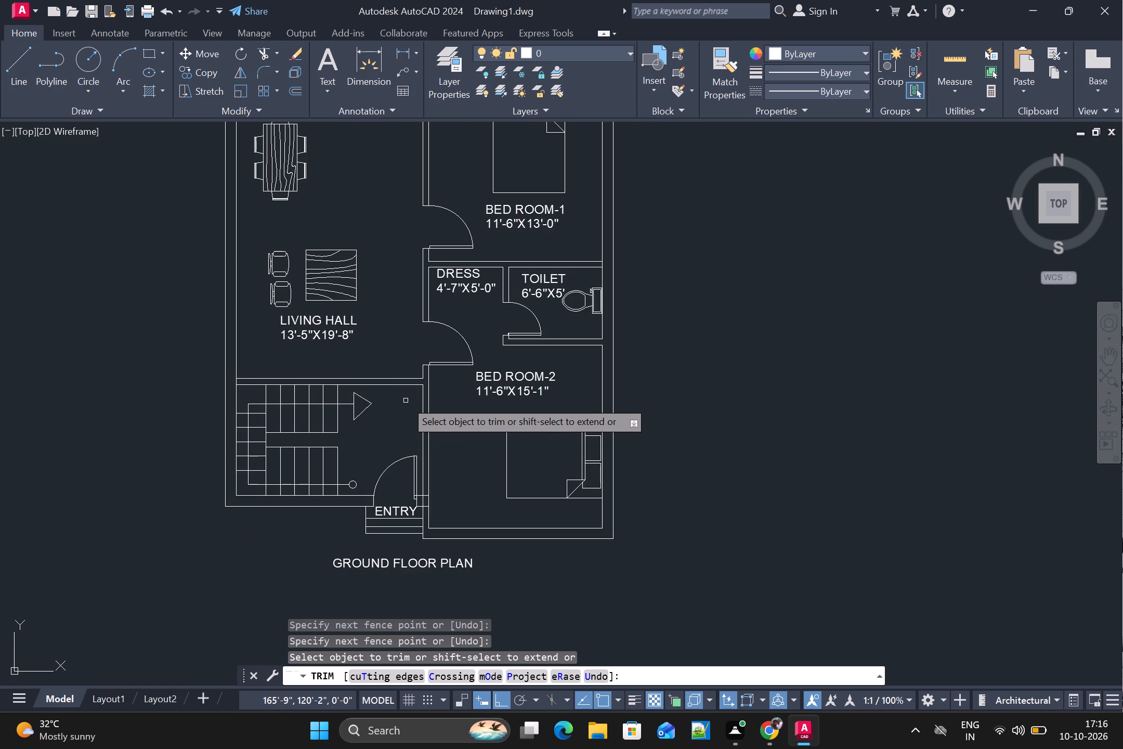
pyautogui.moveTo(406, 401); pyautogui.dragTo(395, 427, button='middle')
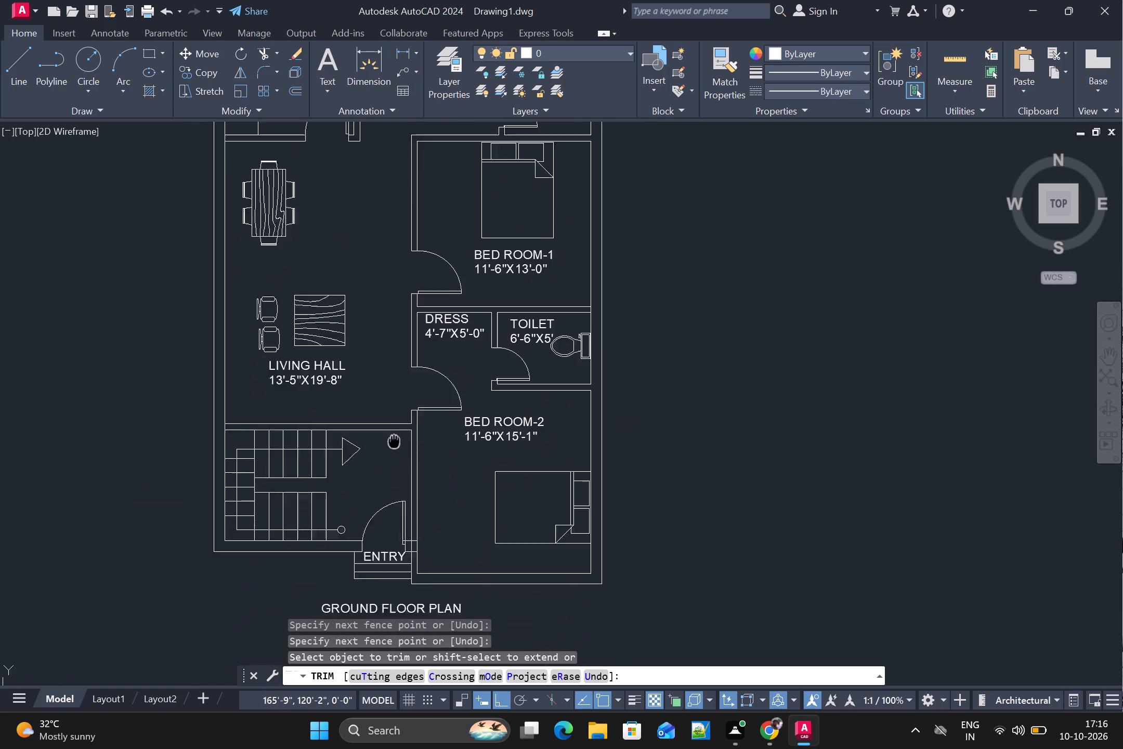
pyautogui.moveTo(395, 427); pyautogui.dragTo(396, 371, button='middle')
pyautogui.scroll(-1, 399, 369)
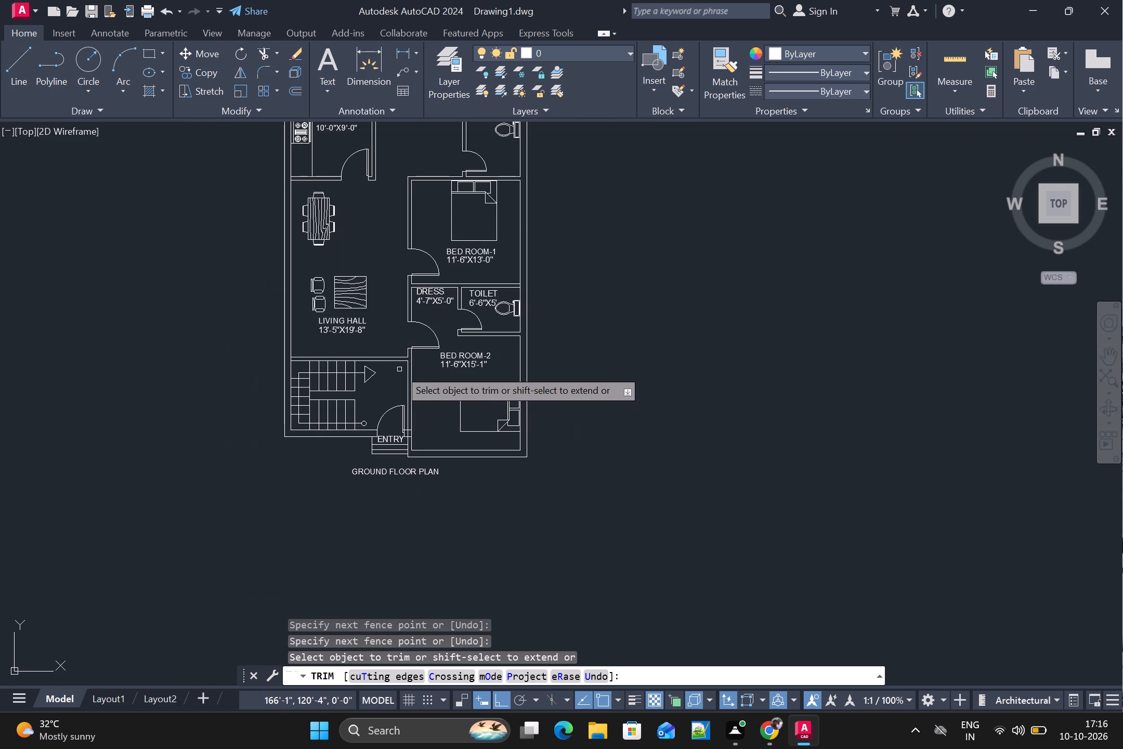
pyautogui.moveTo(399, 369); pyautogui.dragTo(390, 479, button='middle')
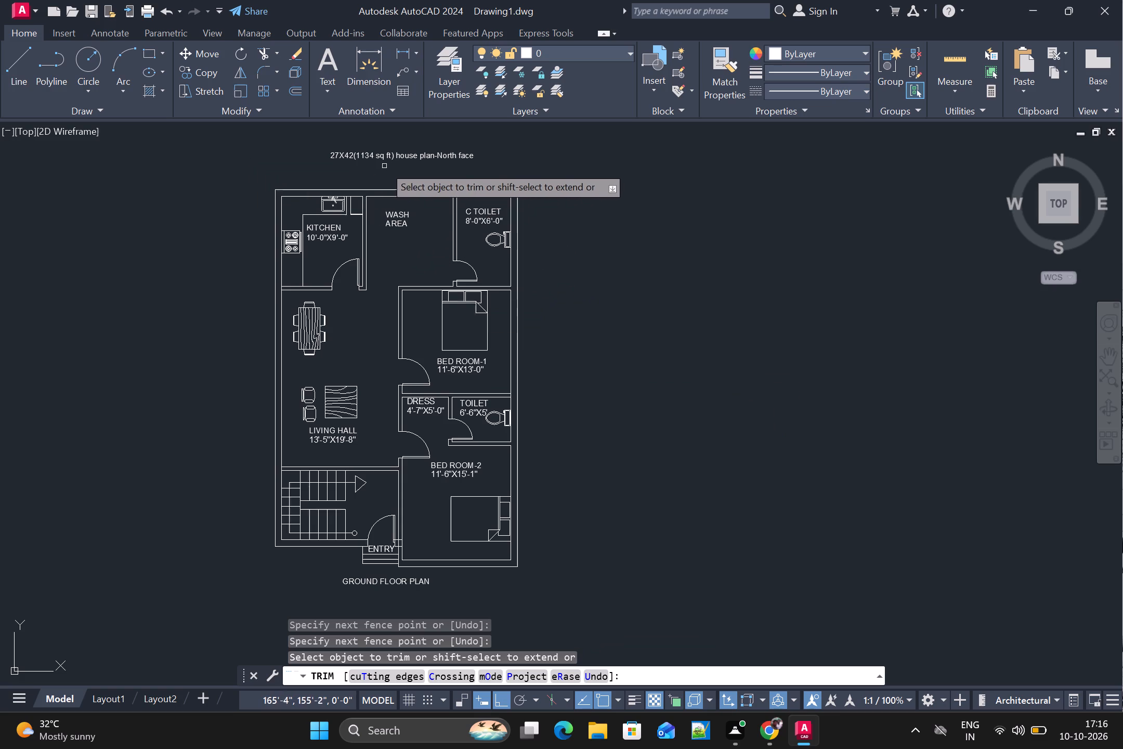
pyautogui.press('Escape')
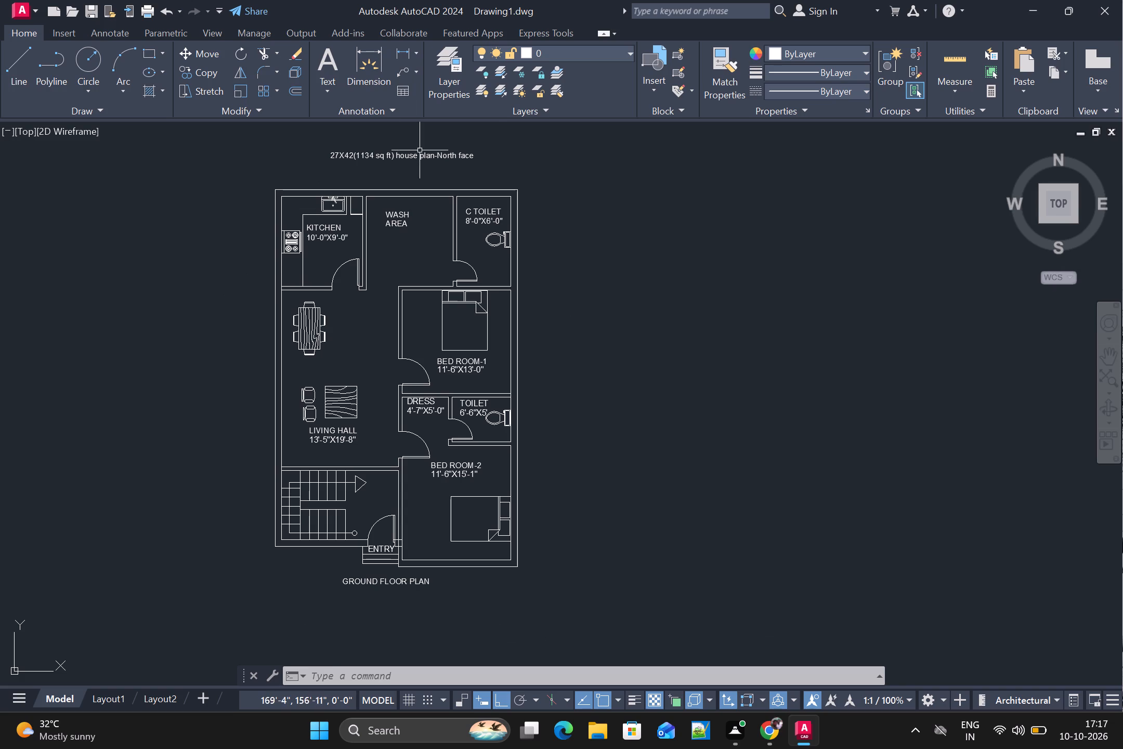
# Change the window layer's colour to cyan.
pyautogui.click(575, 49)
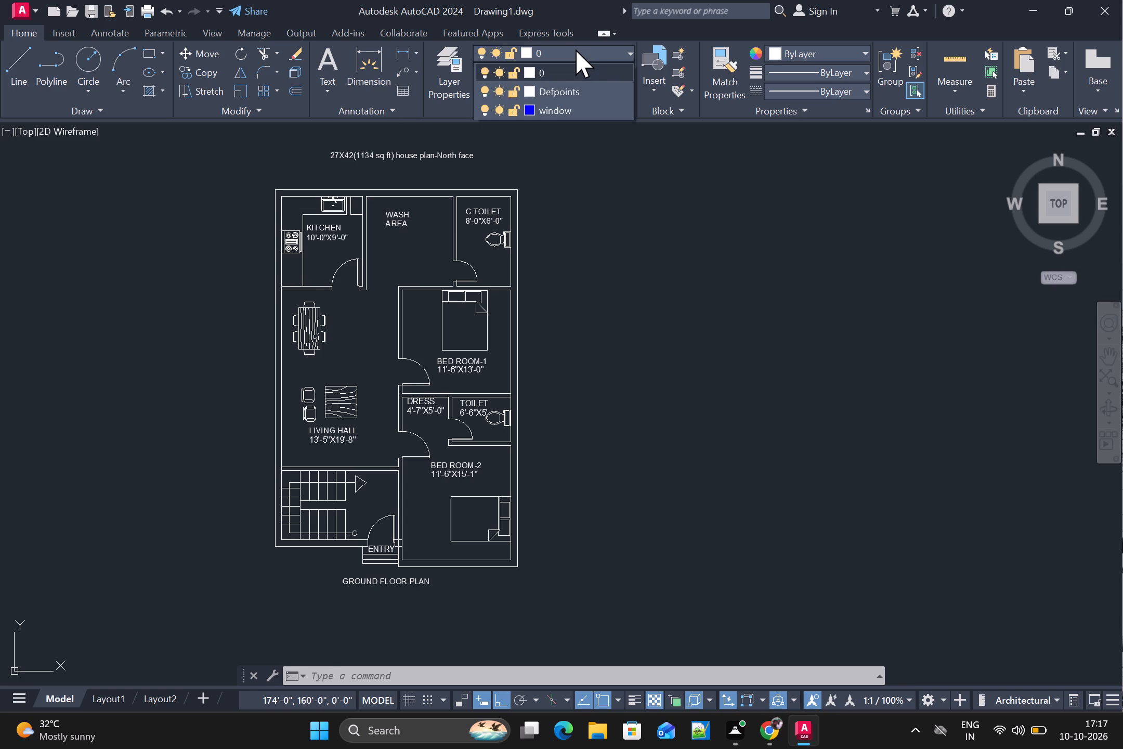
pyautogui.click(576, 49)
pyautogui.click(439, 70)
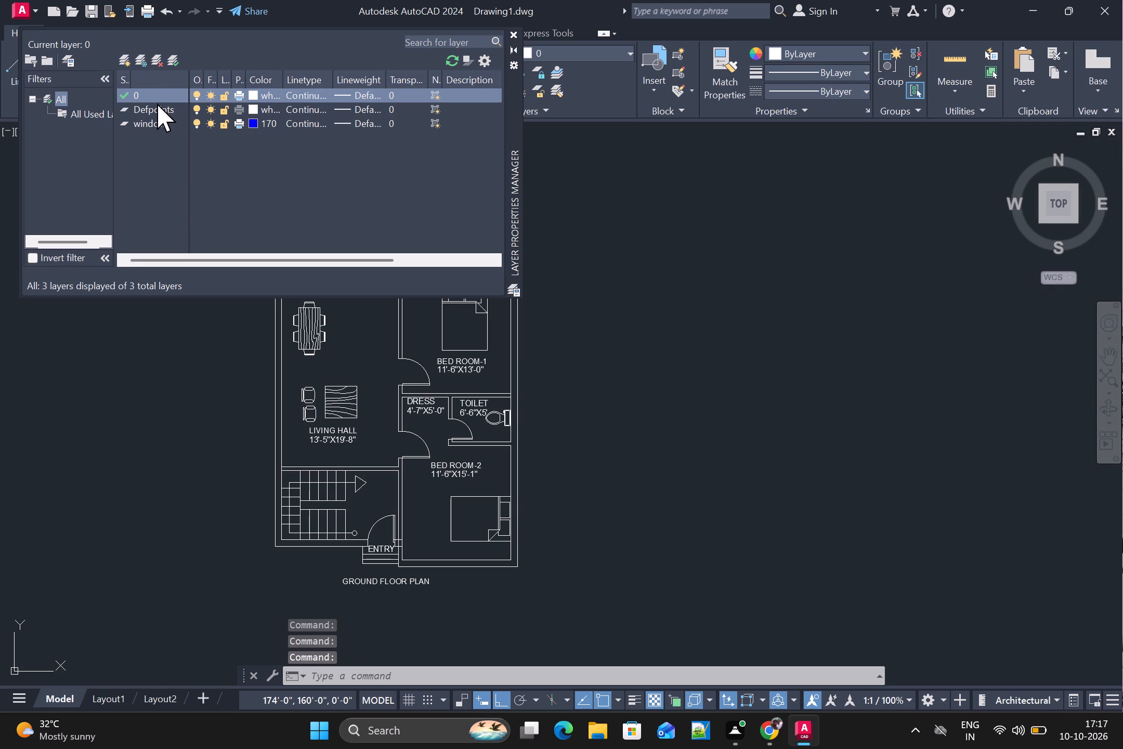
pyautogui.click(265, 122)
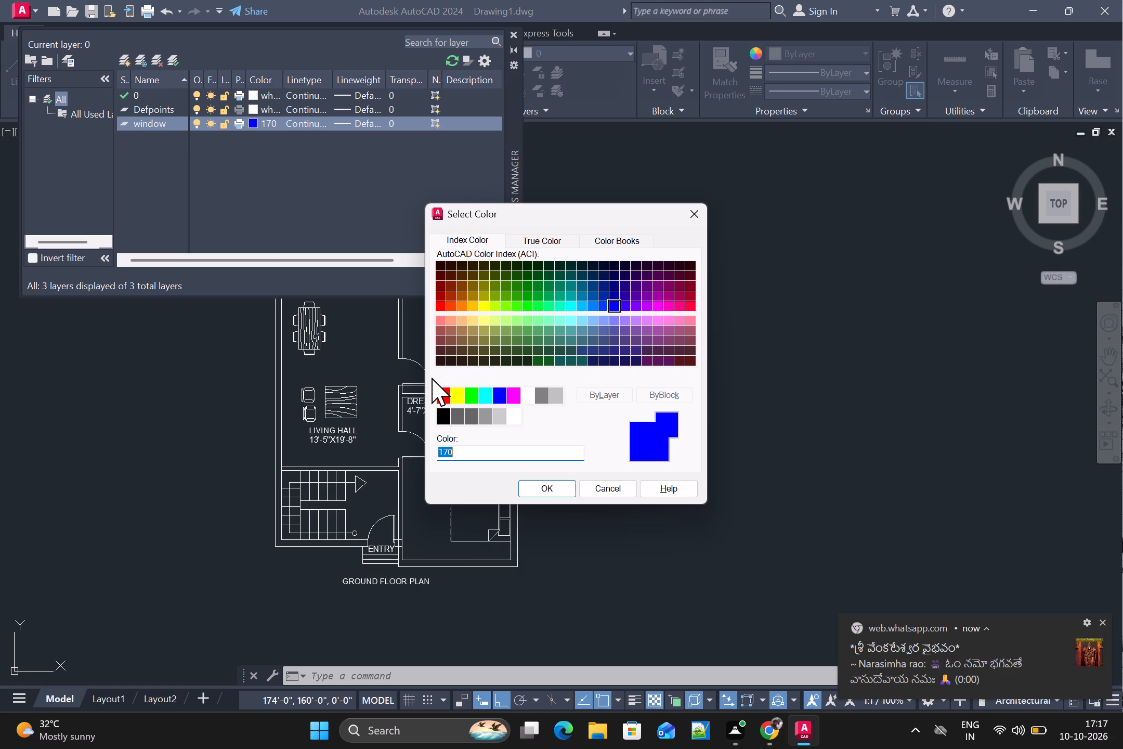
pyautogui.click(489, 402)
pyautogui.click(555, 492)
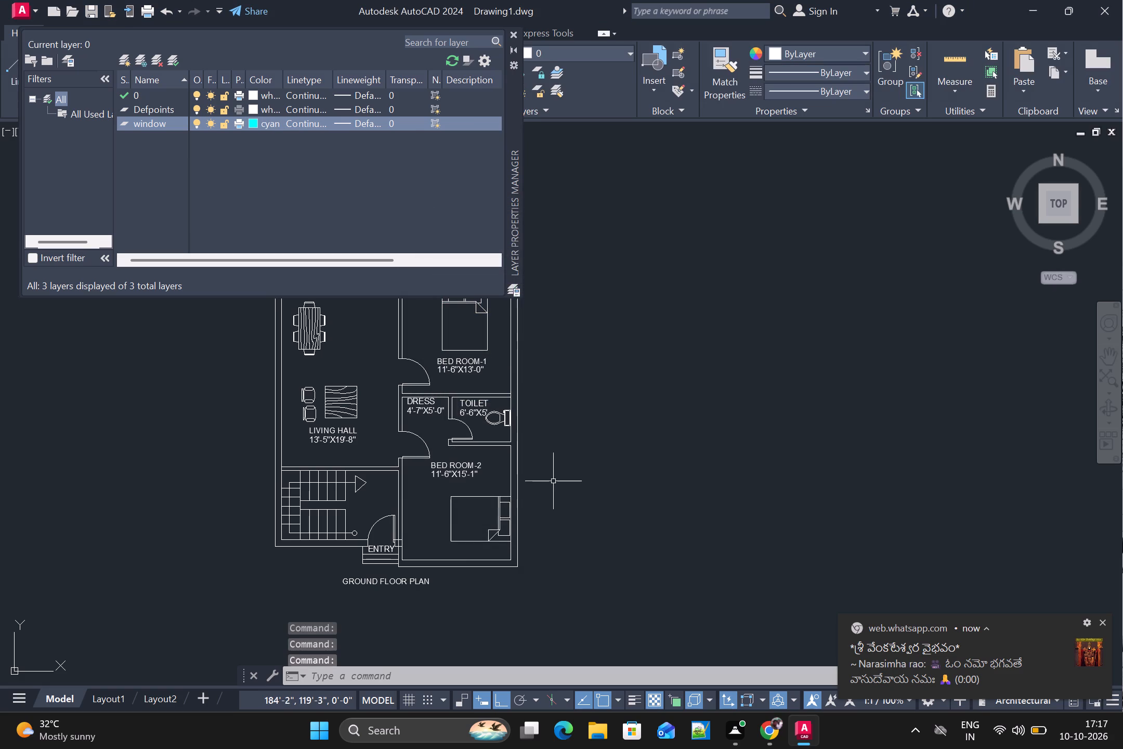
pyautogui.click(510, 34)
# Make the window layer the current layer.
pyautogui.click(568, 56)
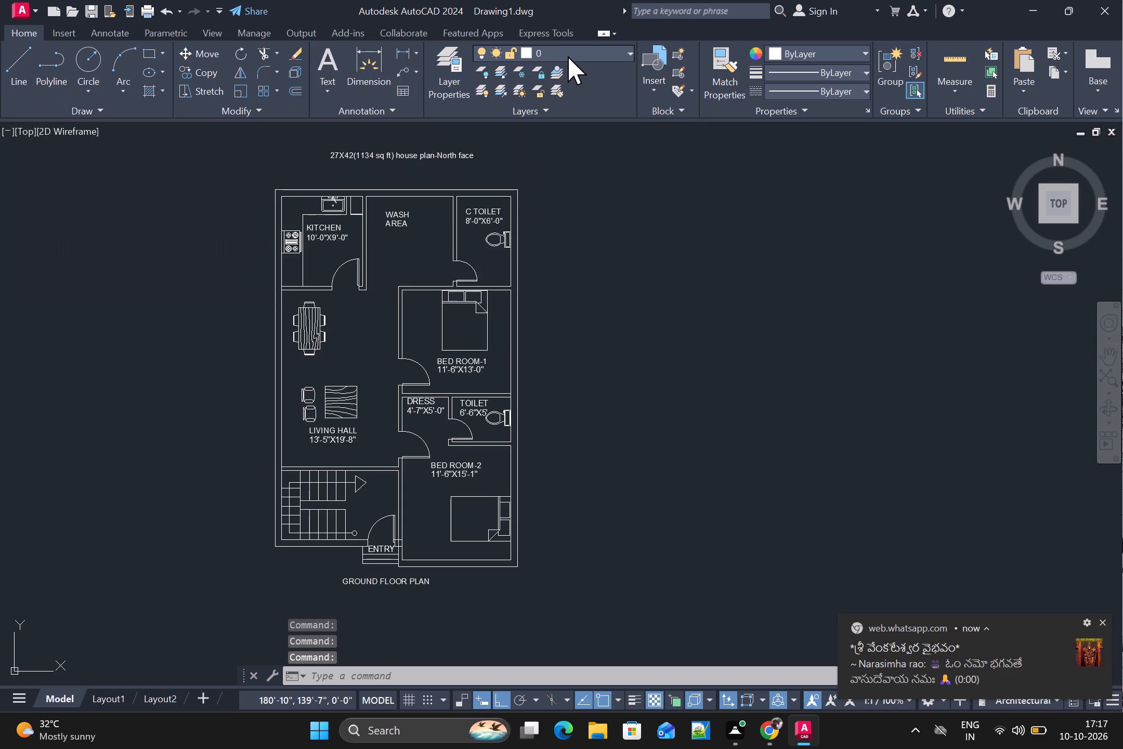
pyautogui.click(561, 107)
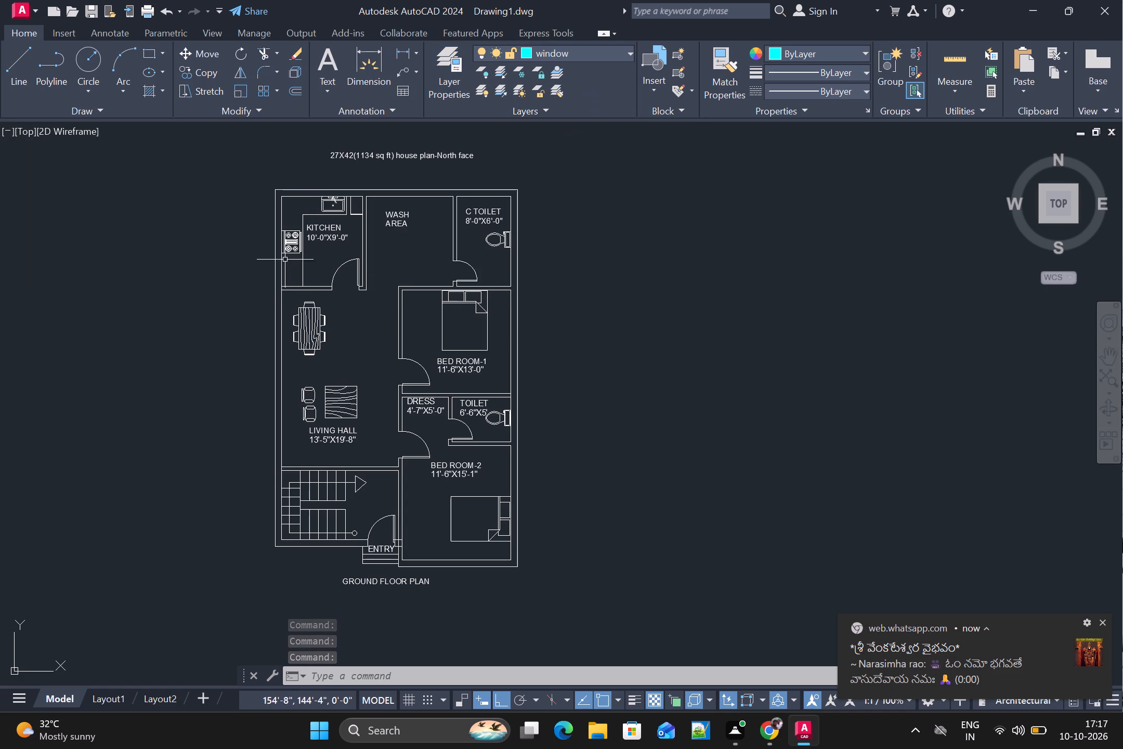
# Draw a rectangular window outline about 5'-10" wide with lines across the 9" outer wall behind the kitchen sink.
pyautogui.press('l')
pyautogui.press('Return')
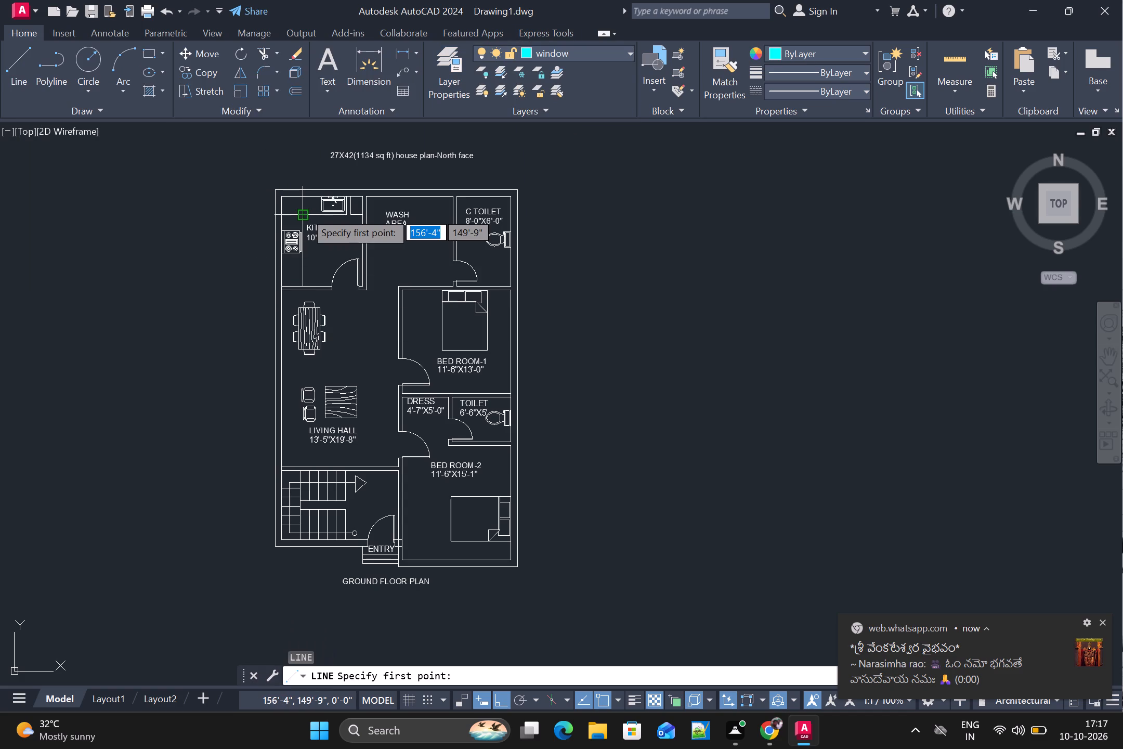
pyautogui.scroll(3, 301, 234)
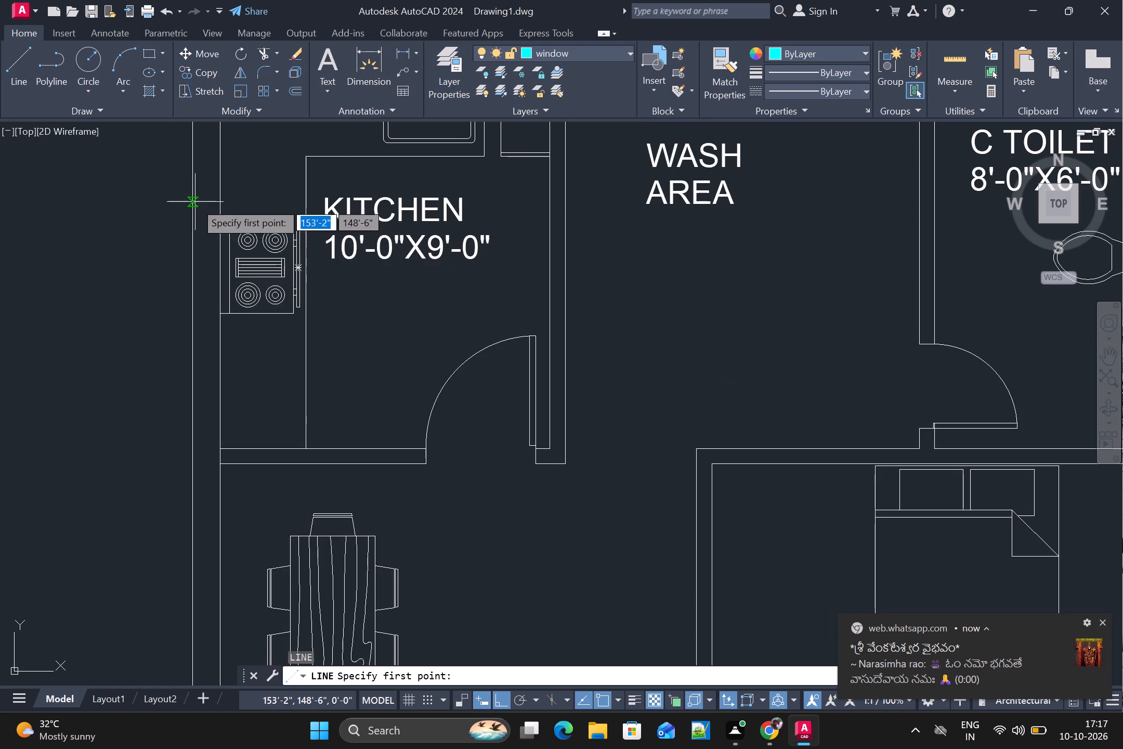
pyautogui.scroll(-2, 206, 206)
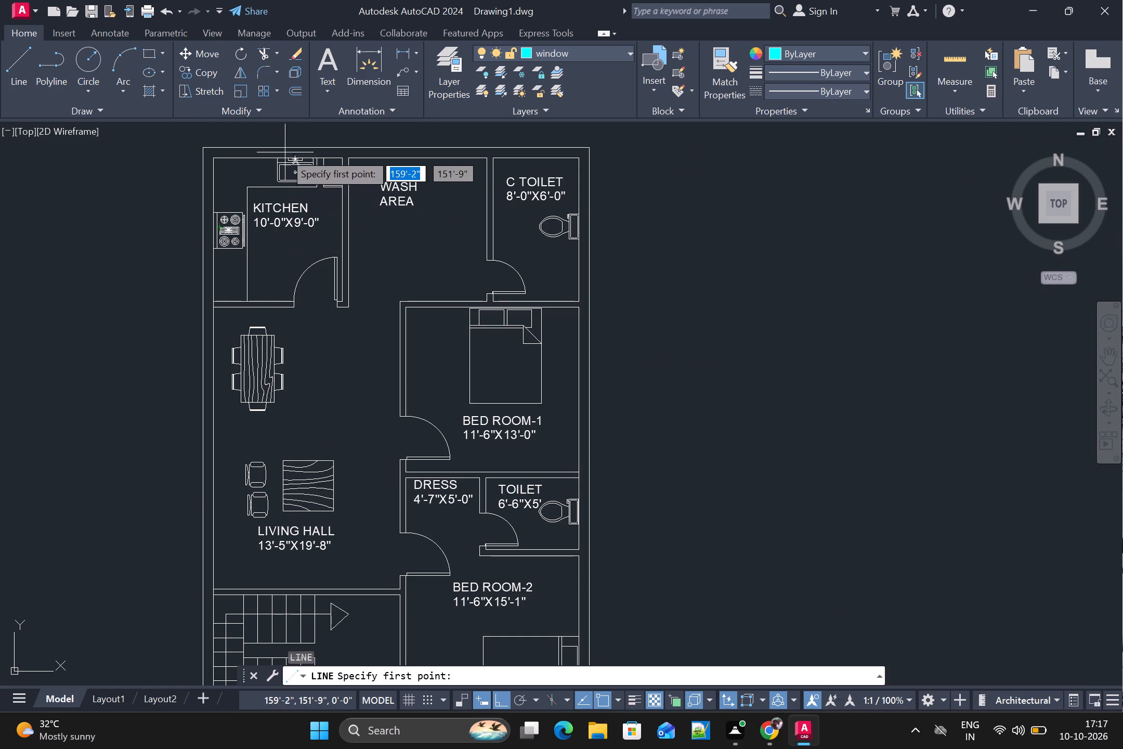
pyautogui.click(256, 159)
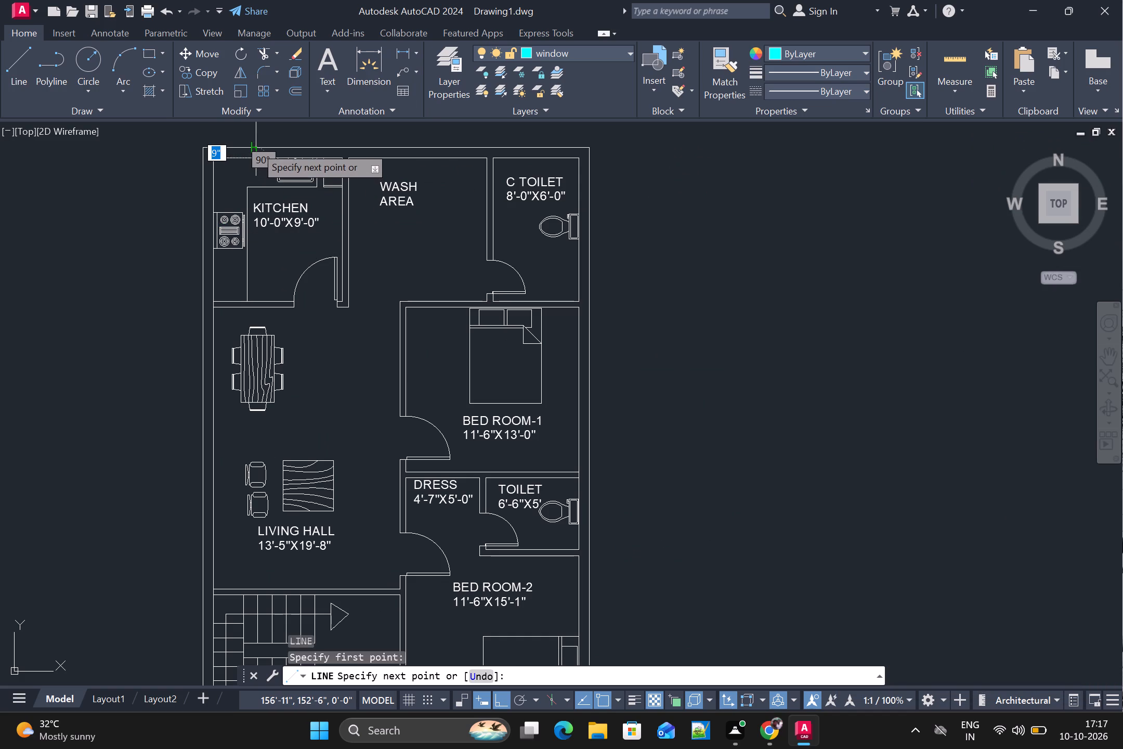
pyautogui.click(255, 146)
pyautogui.scroll(2, 328, 146)
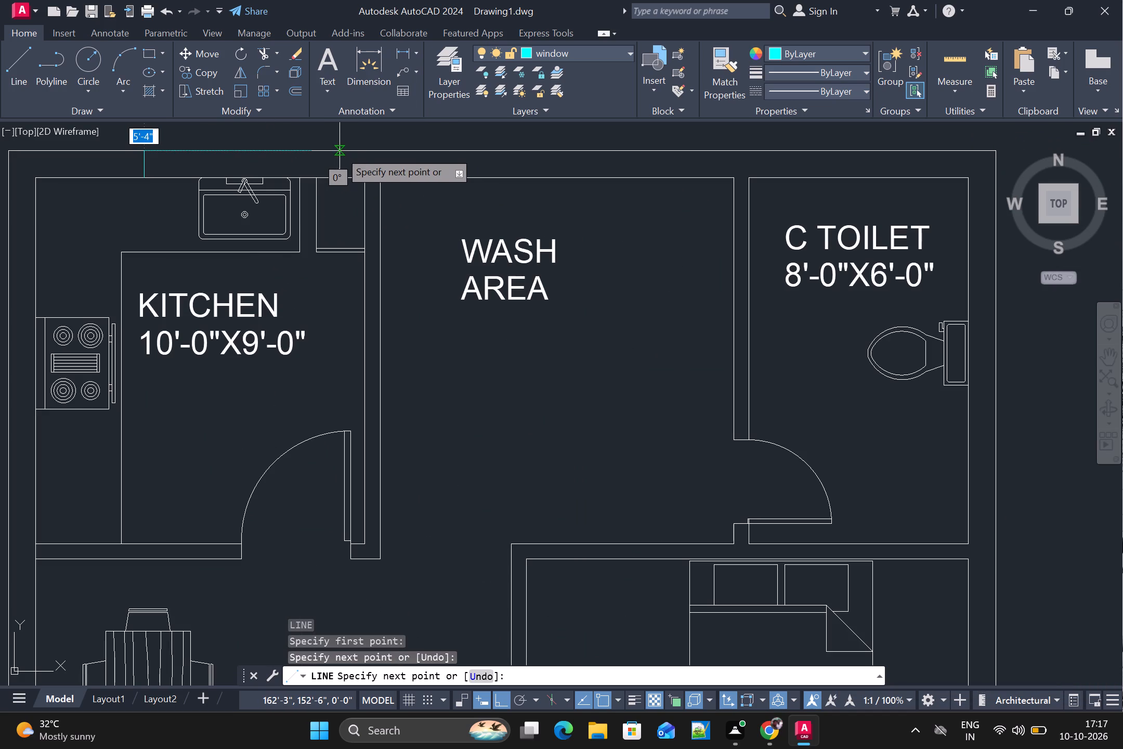
pyautogui.click(358, 152)
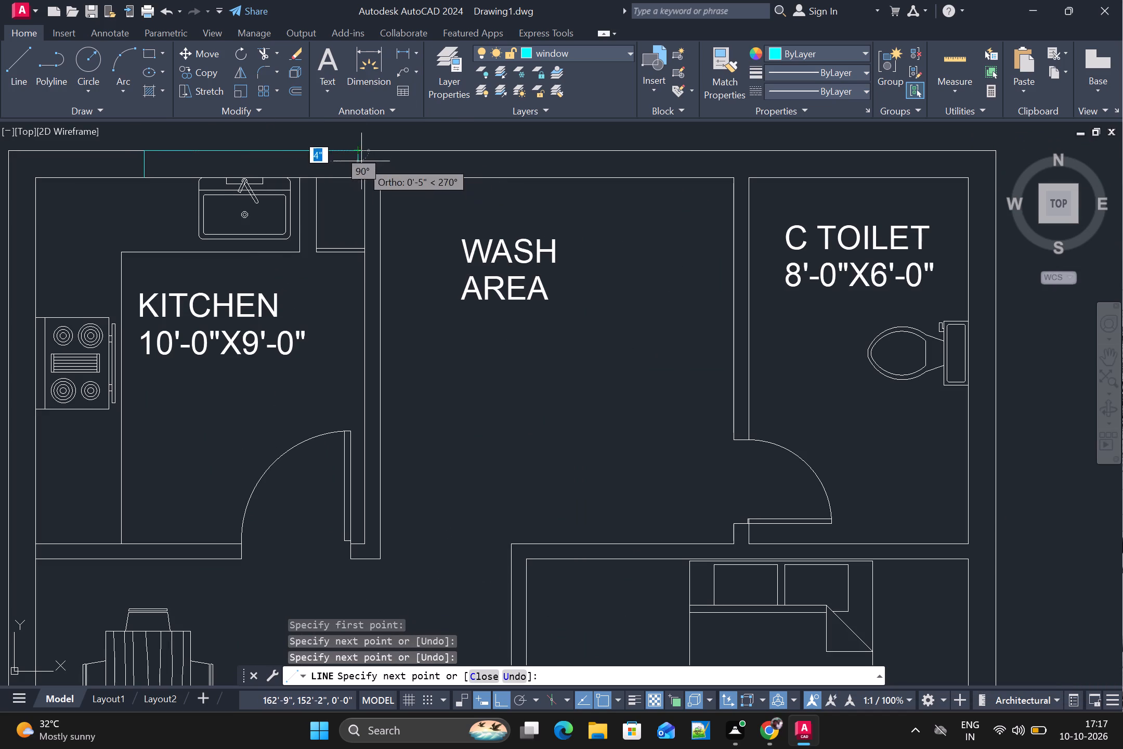
pyautogui.click(351, 176)
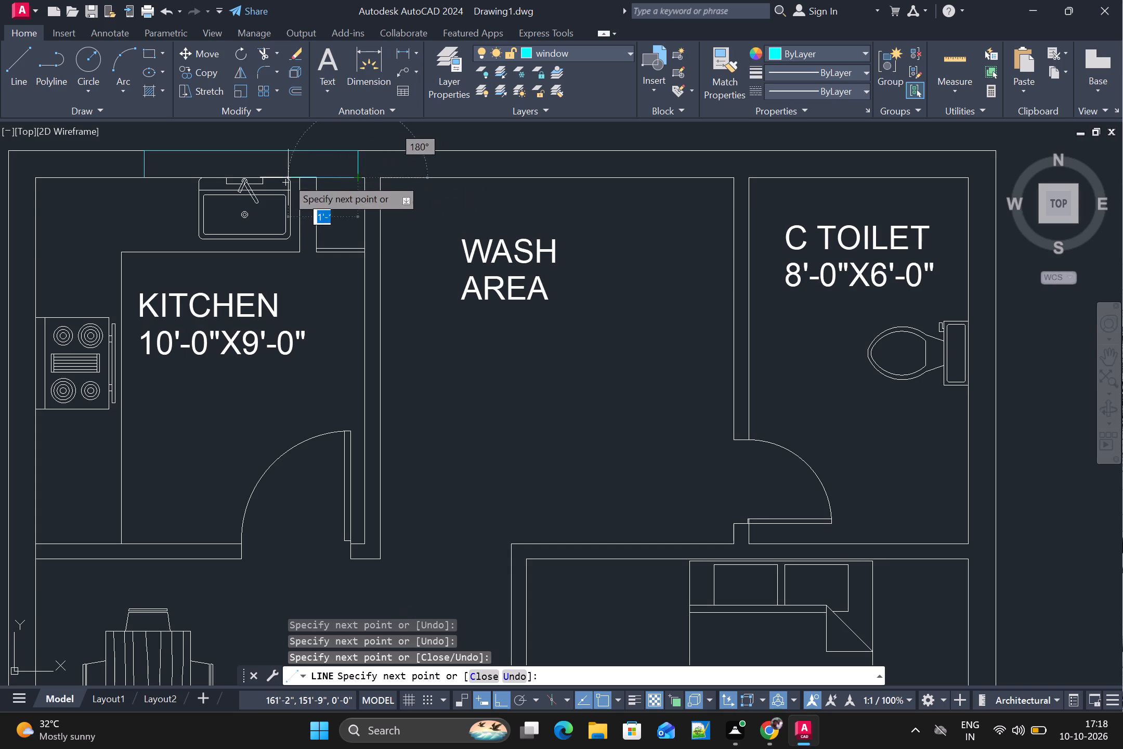
pyautogui.click(143, 175)
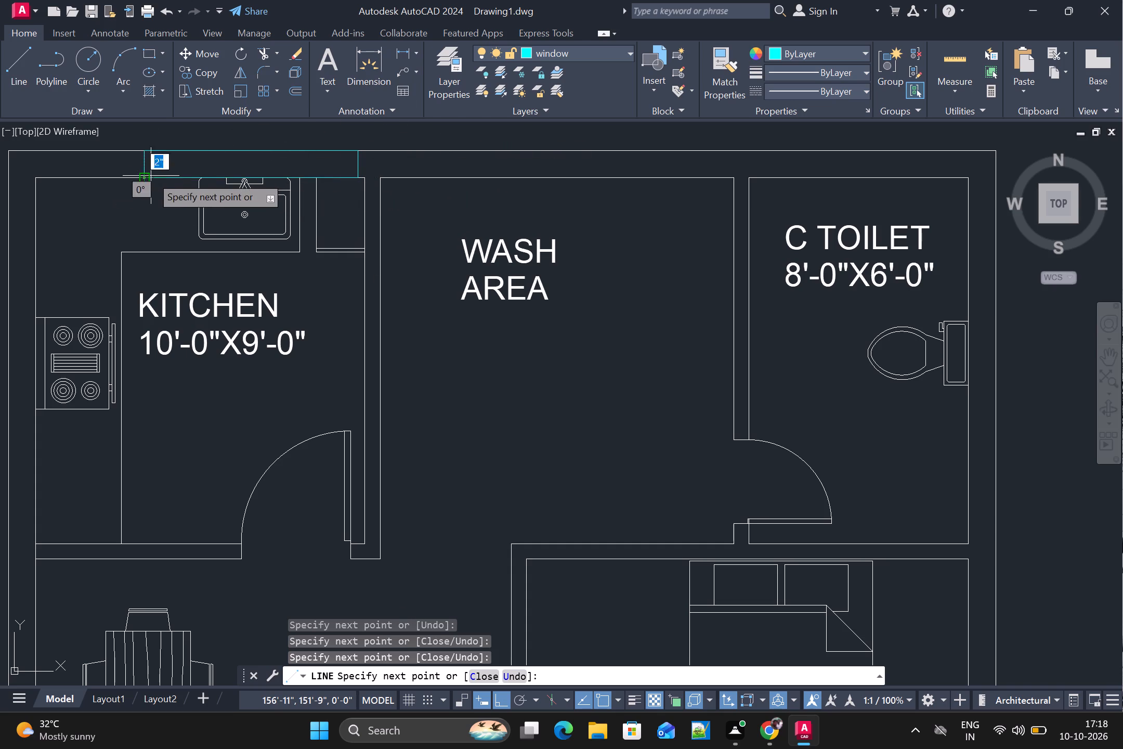
pyautogui.press('Escape')
# Draw a rectangular window outline about 4'-3" wide with lines across the north outer wall at the wash area.
pyautogui.scroll(-2, 586, 191)
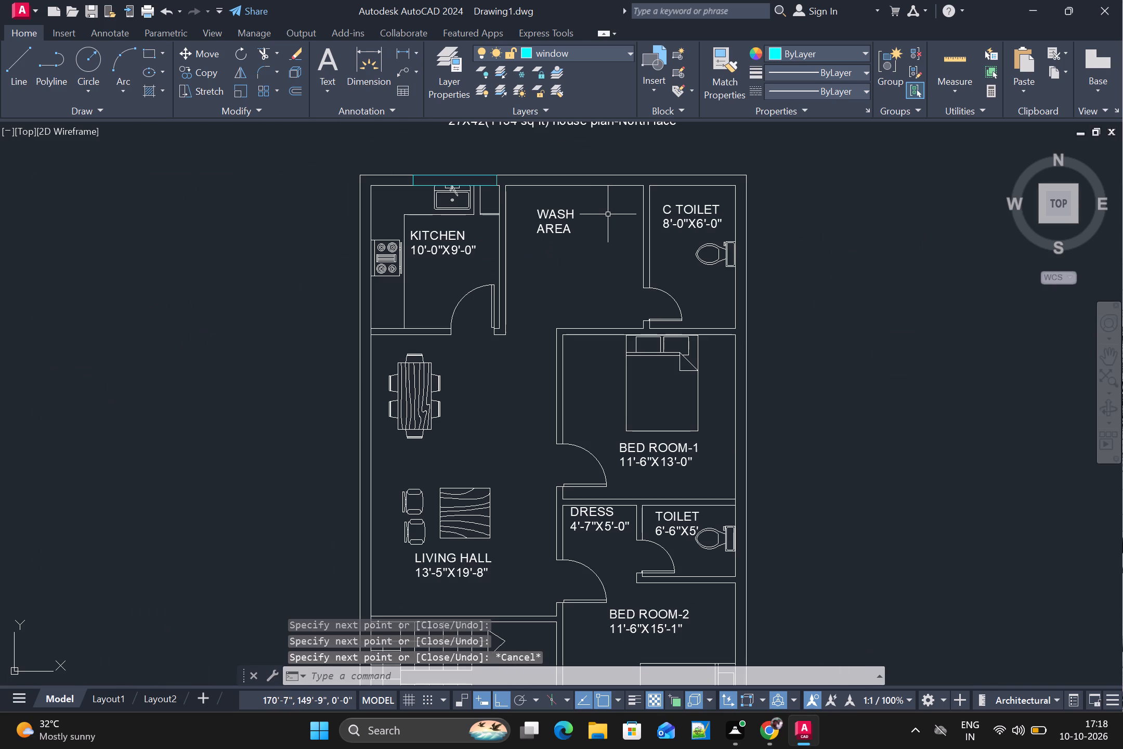
pyautogui.press('space')
pyautogui.scroll(1, 602, 213)
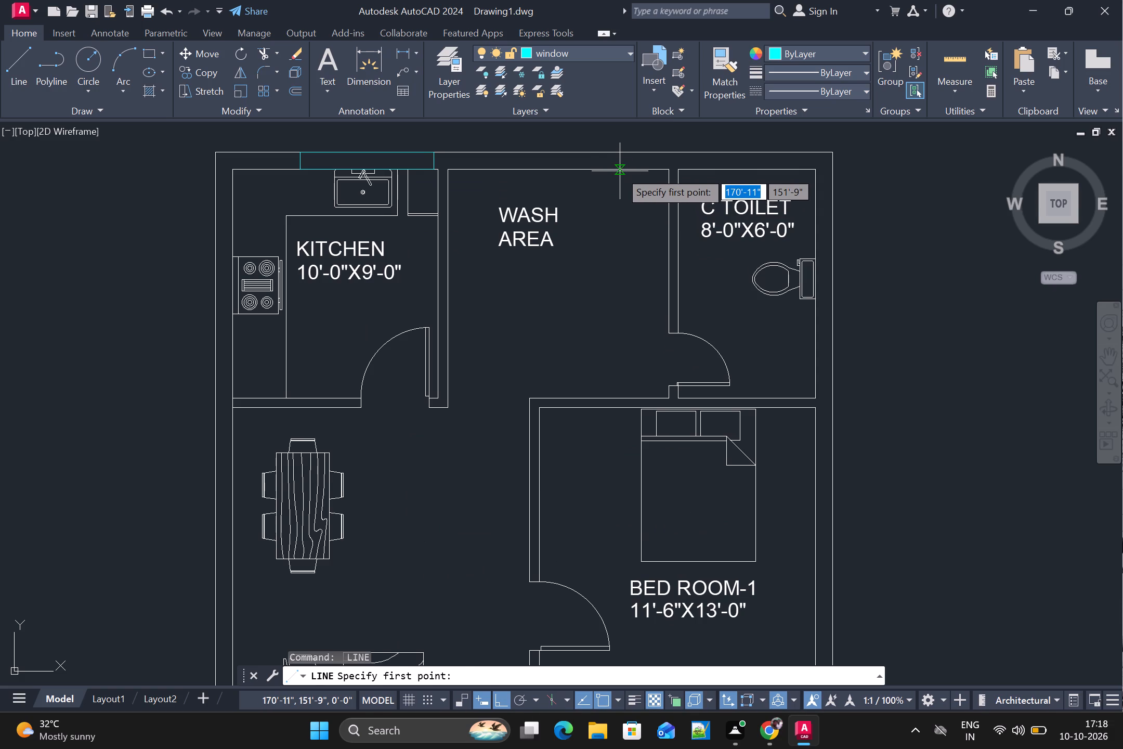
pyautogui.click(620, 171)
pyautogui.click(619, 153)
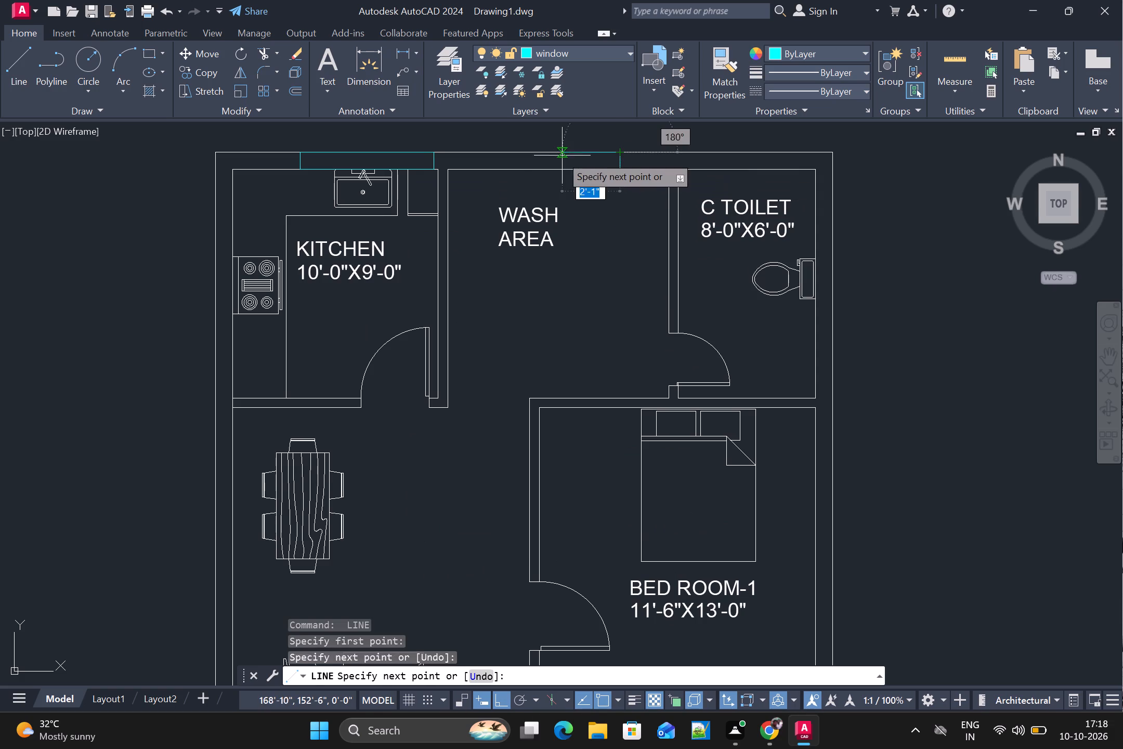
pyautogui.click(503, 157)
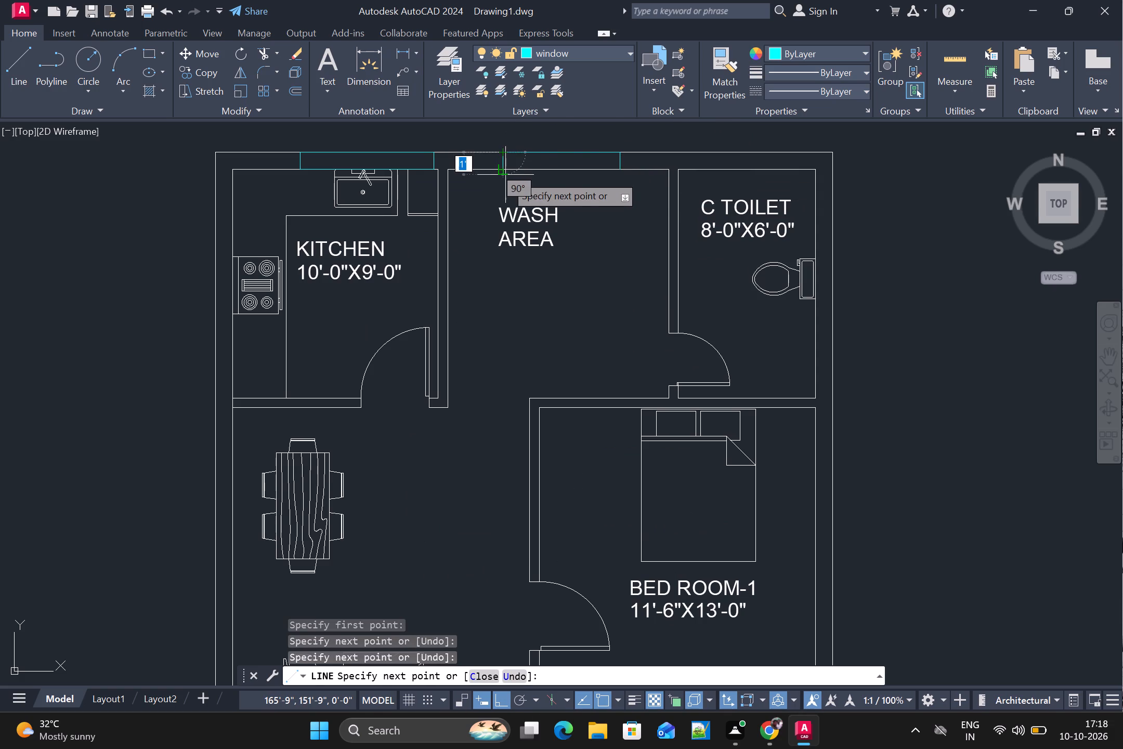
pyautogui.click(505, 175)
pyautogui.click(618, 171)
pyautogui.press('Escape')
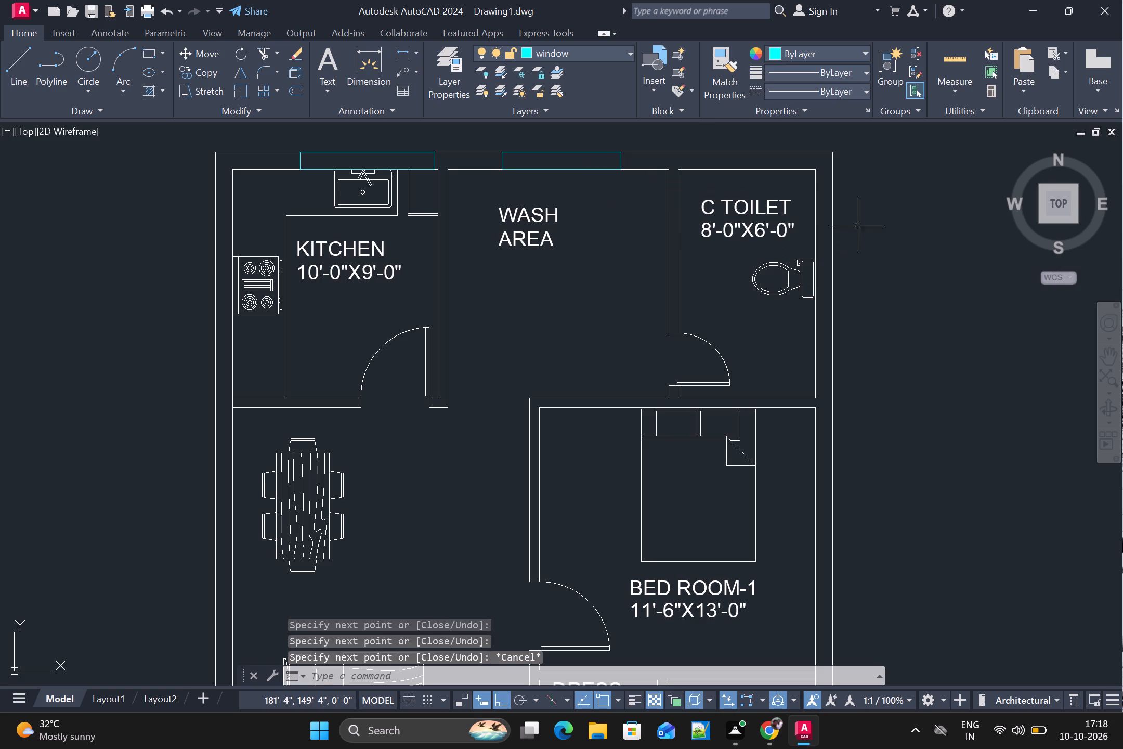
# Draw a rectangular window outline about 2'-8" long with lines across the east outer wall behind the C Toilet's WC.
pyautogui.press('space')
pyautogui.scroll(1, 828, 255)
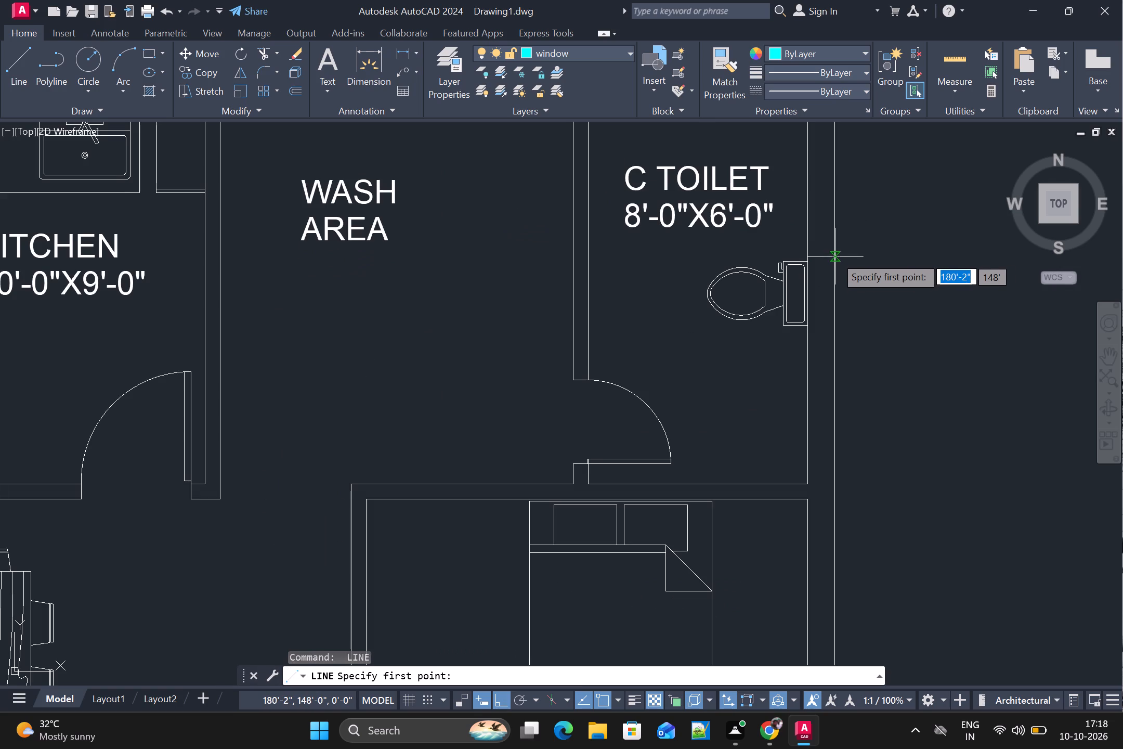
pyautogui.click(835, 248)
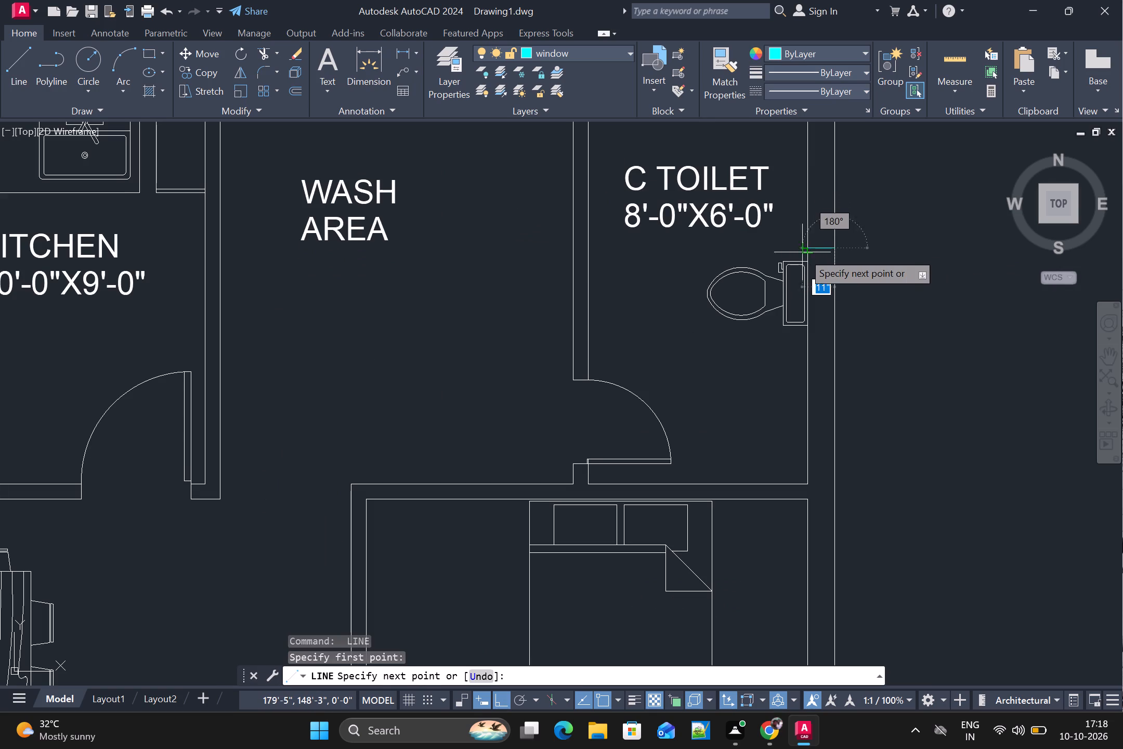
pyautogui.click(804, 252)
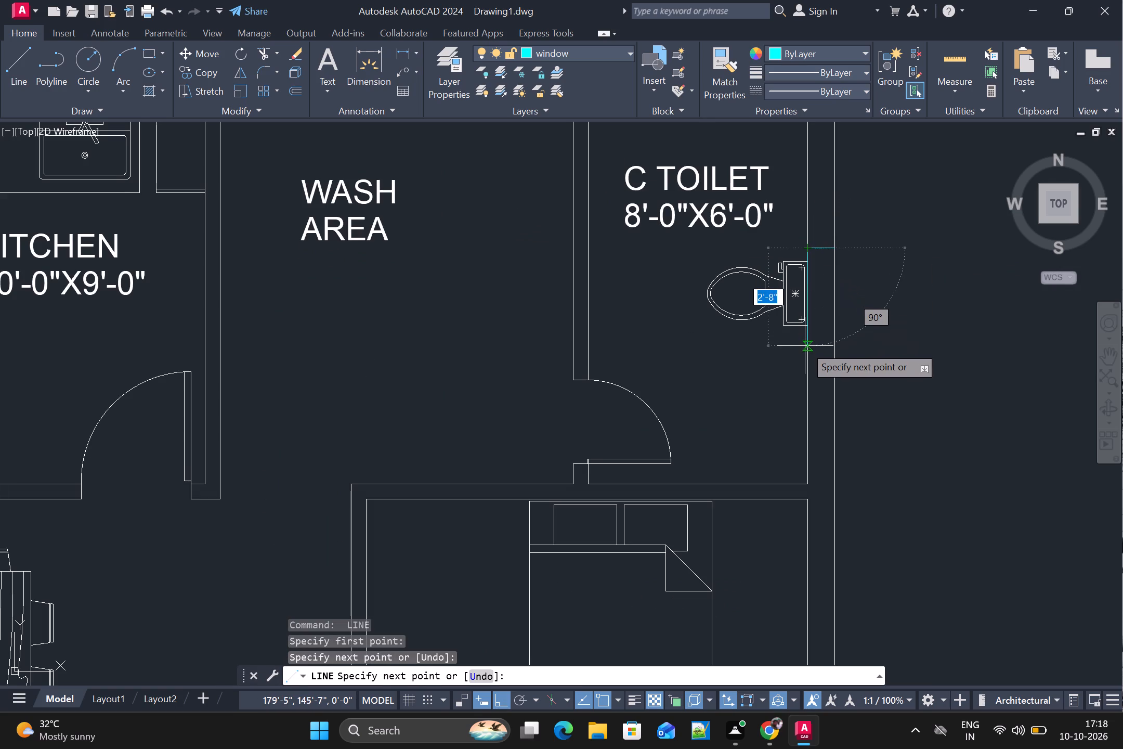
pyautogui.click(805, 346)
pyautogui.click(836, 345)
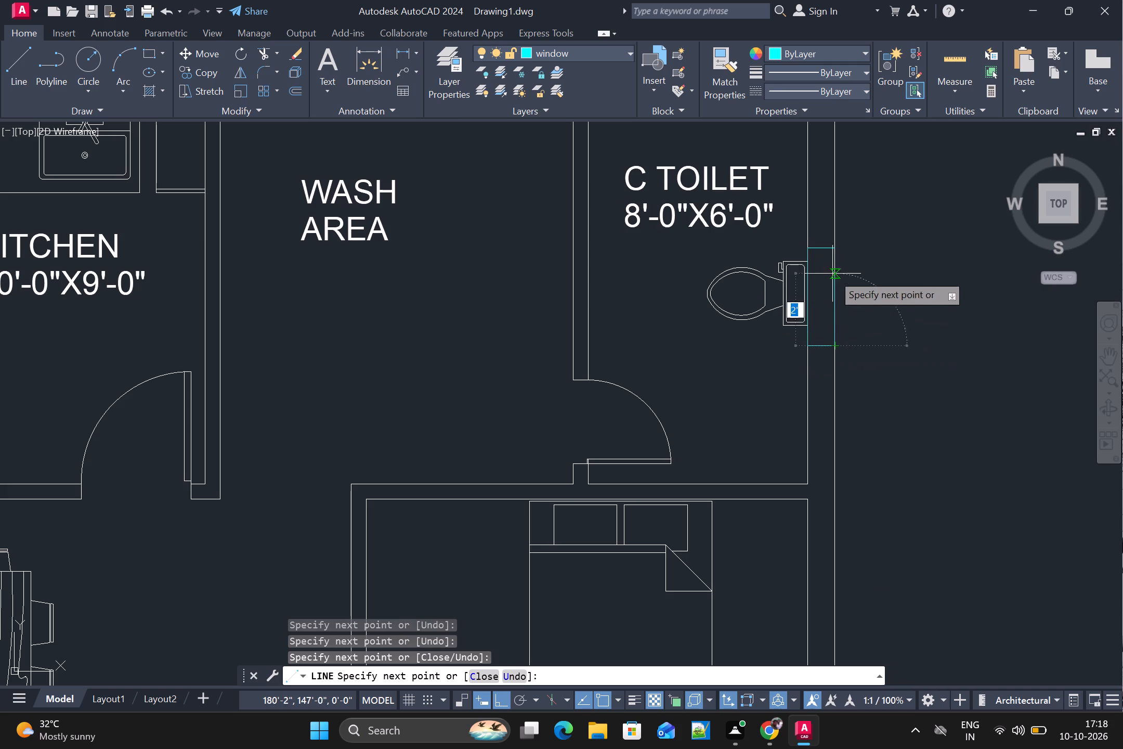
pyautogui.click(832, 246)
pyautogui.press('Escape')
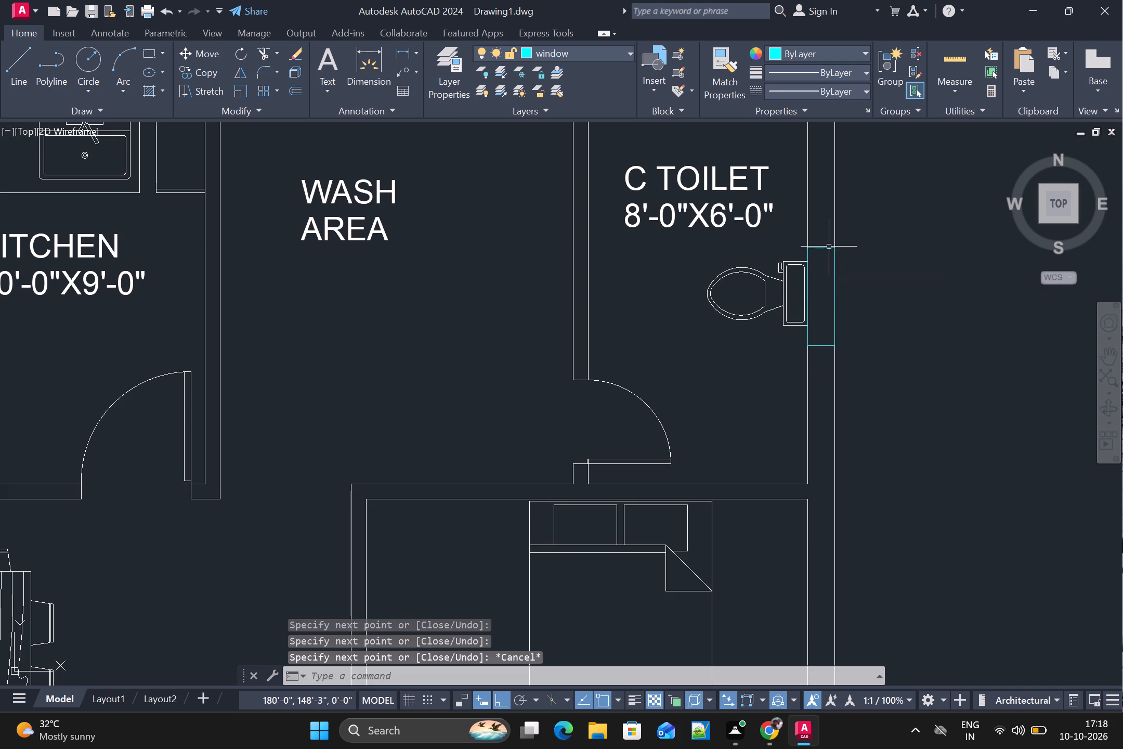
# Draw a rectangular window outline about 4'-2" long with lines across the east outer wall of Bed Room-1.
pyautogui.scroll(-2, 799, 339)
pyautogui.moveTo(803, 468); pyautogui.dragTo(637, 342, button='middle')
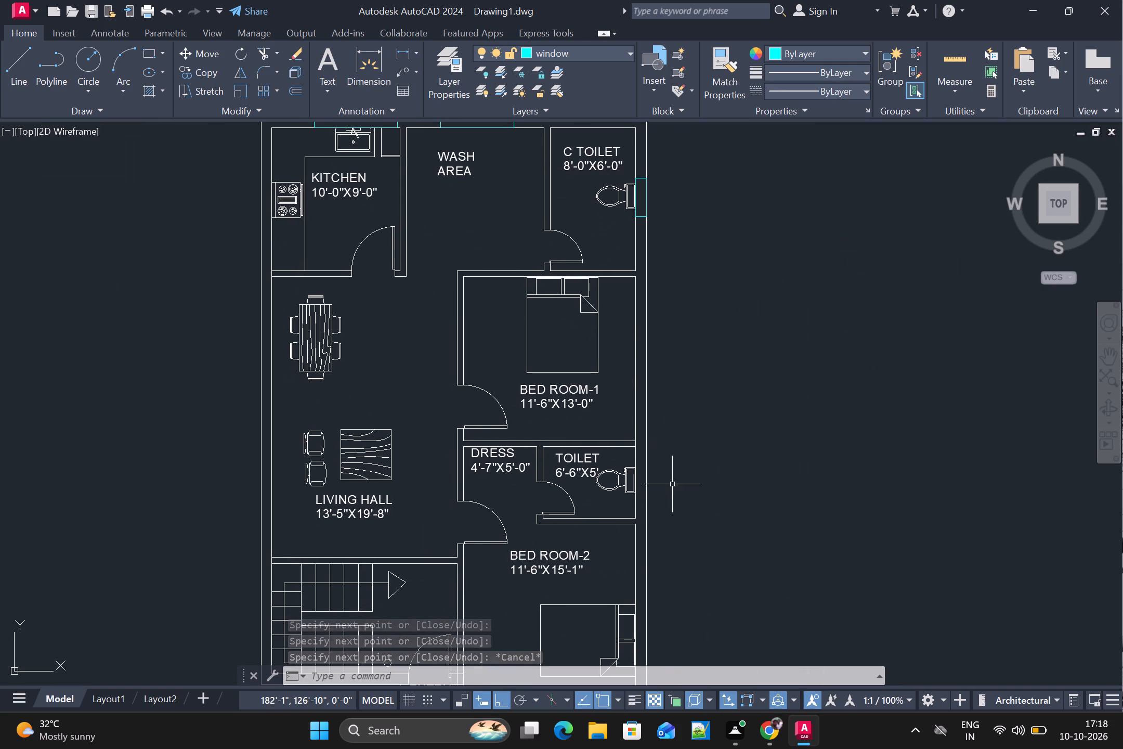
pyautogui.press('space')
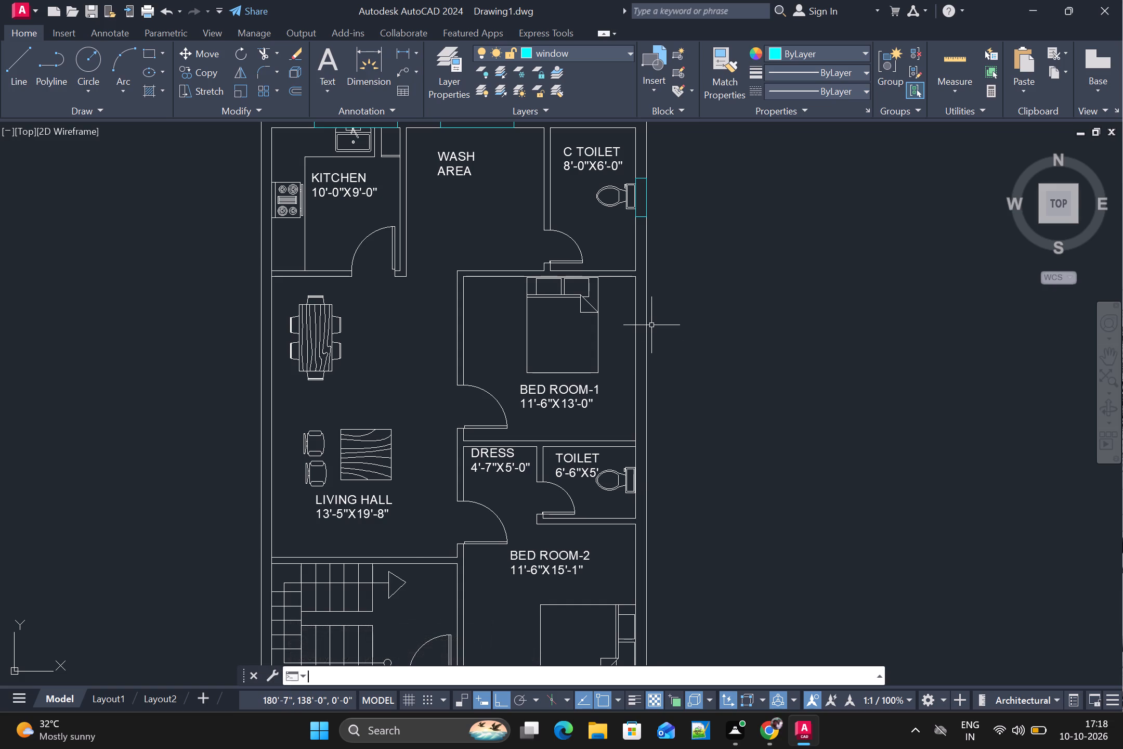
pyautogui.scroll(1, 655, 315)
pyautogui.click(643, 329)
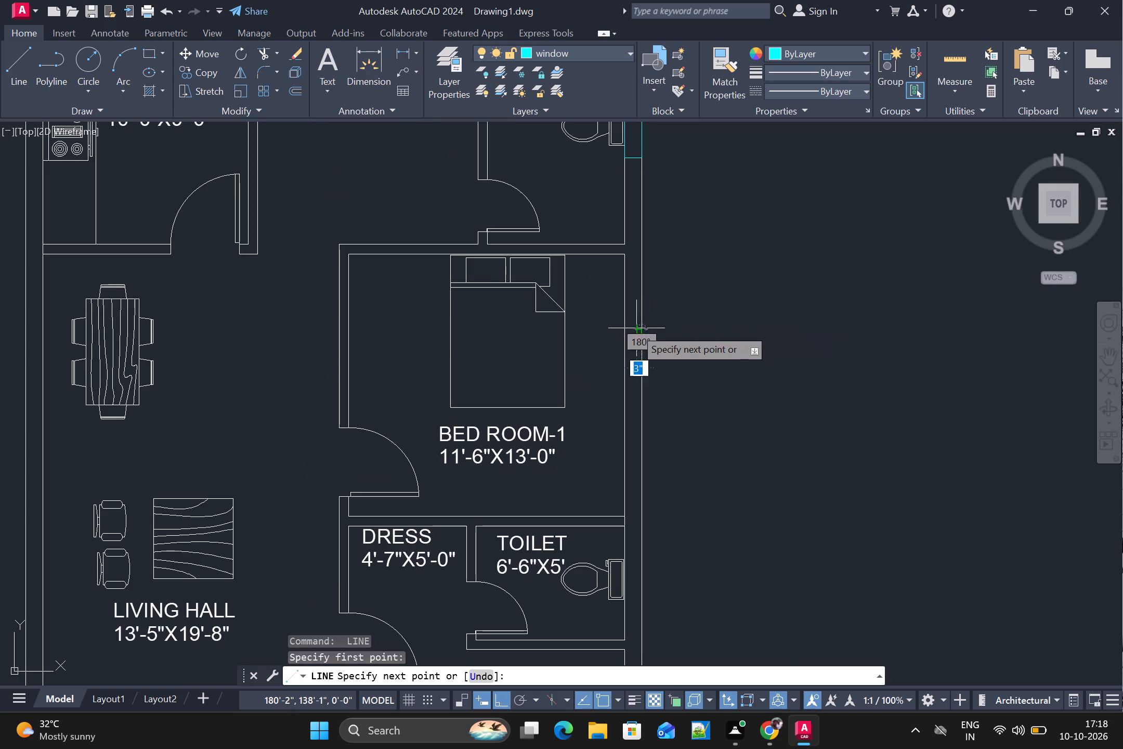
pyautogui.click(621, 330)
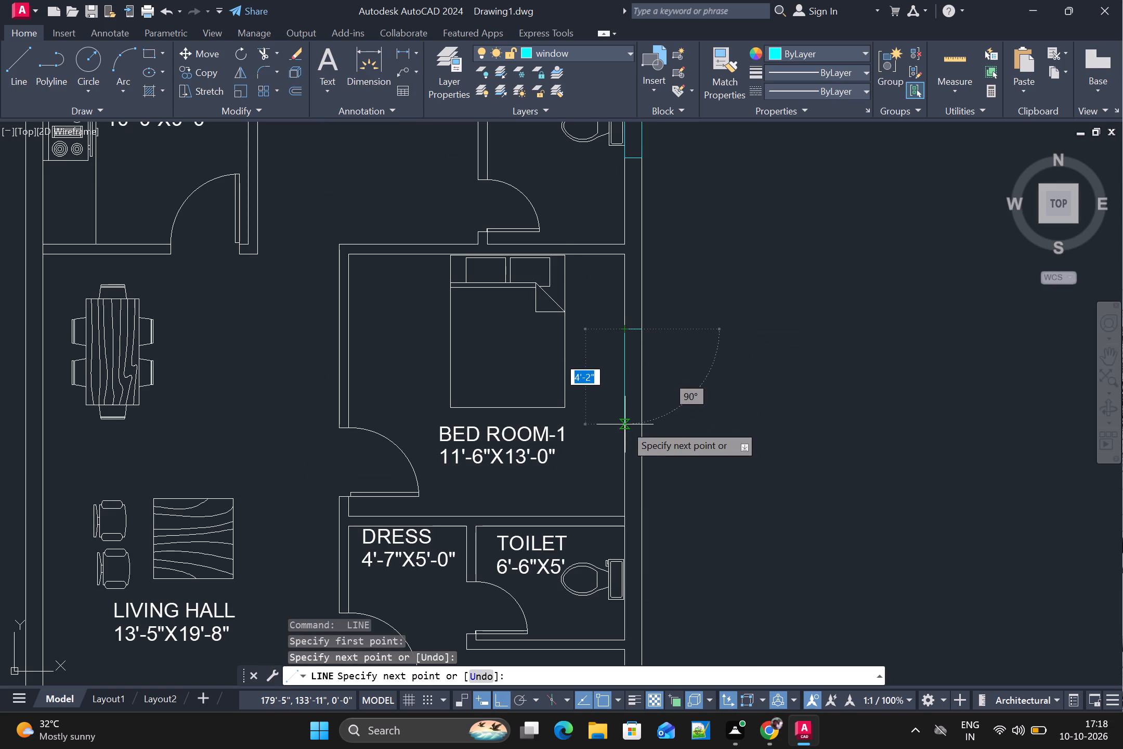
pyautogui.click(625, 424)
pyautogui.click(647, 424)
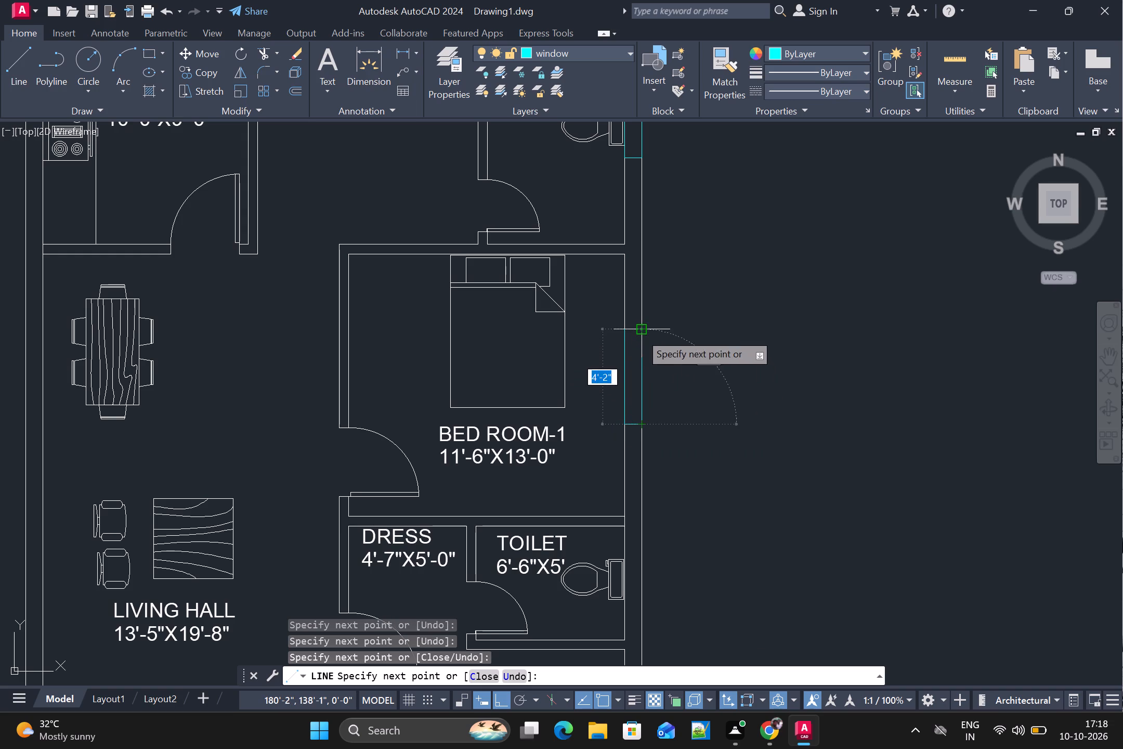
pyautogui.click(640, 333)
pyautogui.press('Escape')
# Draw a rectangular window outline about 2'-8" long with lines across the east outer wall behind the attached Toilet's WC.
pyautogui.moveTo(639, 450); pyautogui.dragTo(611, 296, button='middle')
pyautogui.press('space')
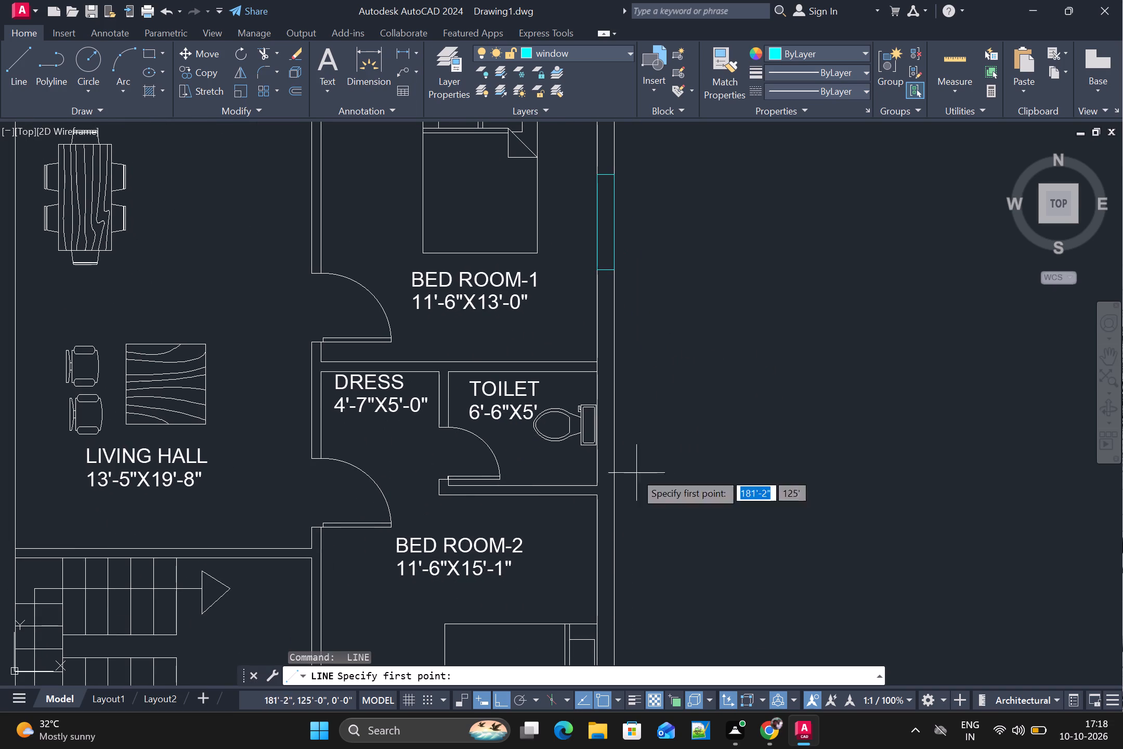
pyautogui.moveTo(630, 414); pyautogui.dragTo(620, 337, button='middle')
pyautogui.scroll(2, 612, 319)
pyautogui.click(590, 314)
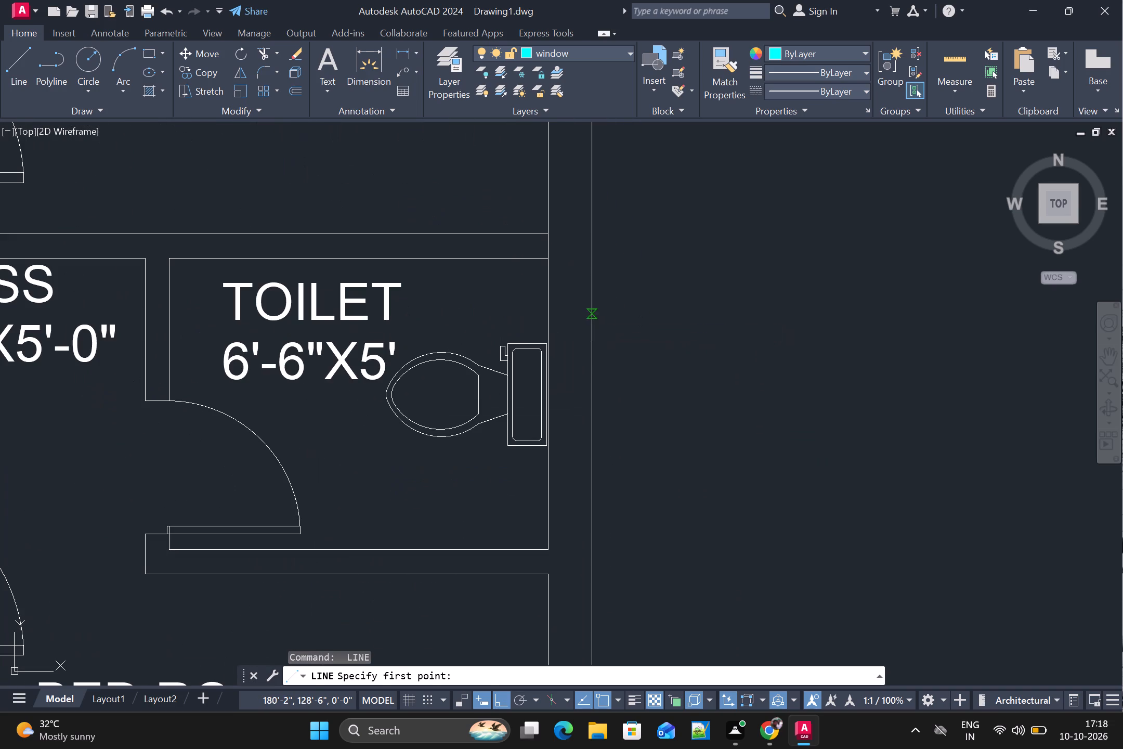
pyautogui.click(545, 319)
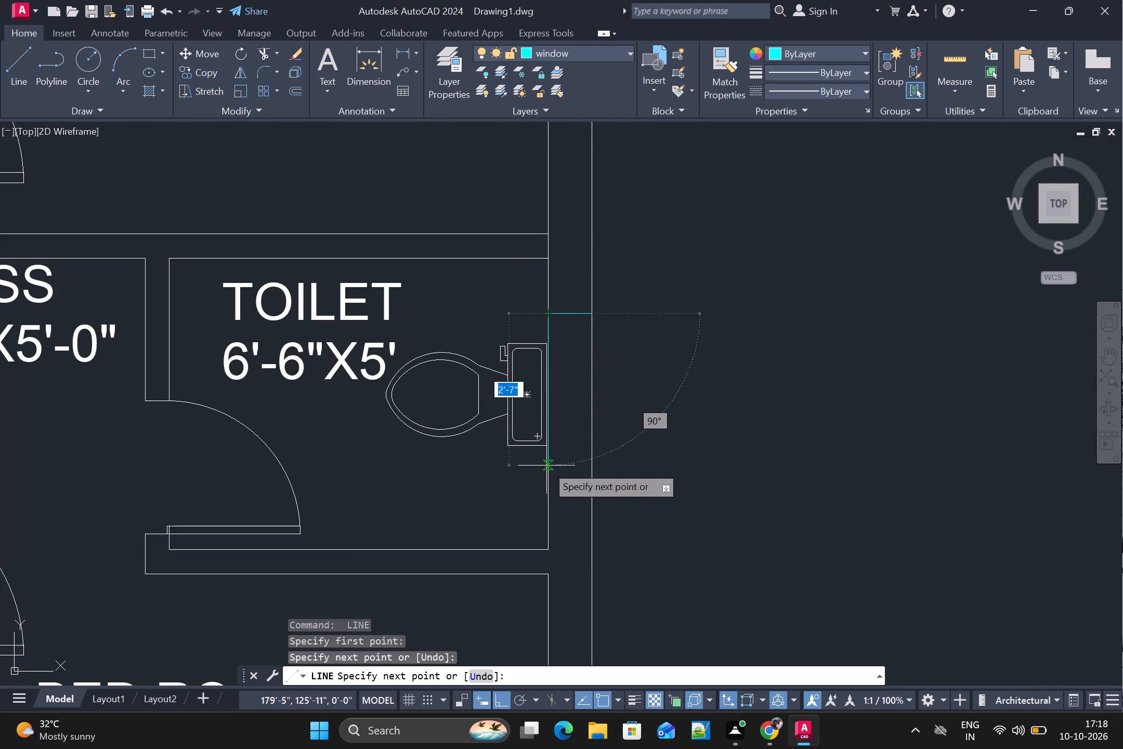
pyautogui.click(545, 470)
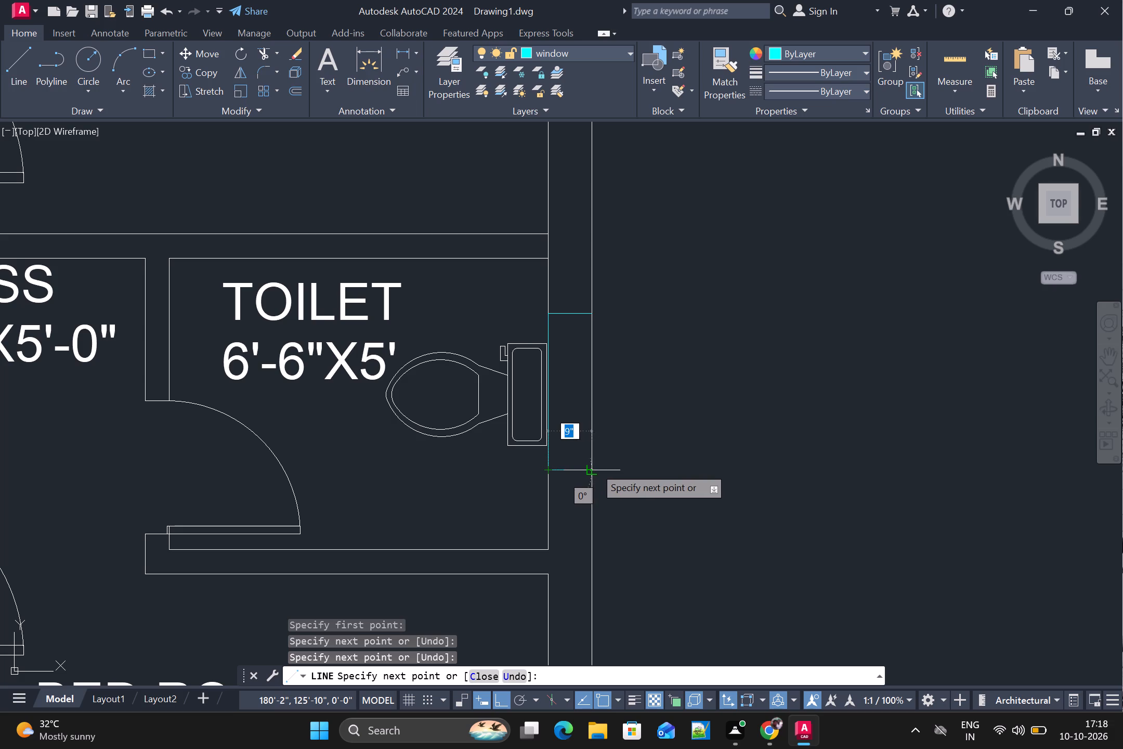
pyautogui.click(593, 467)
pyautogui.click(587, 311)
pyautogui.press('Escape')
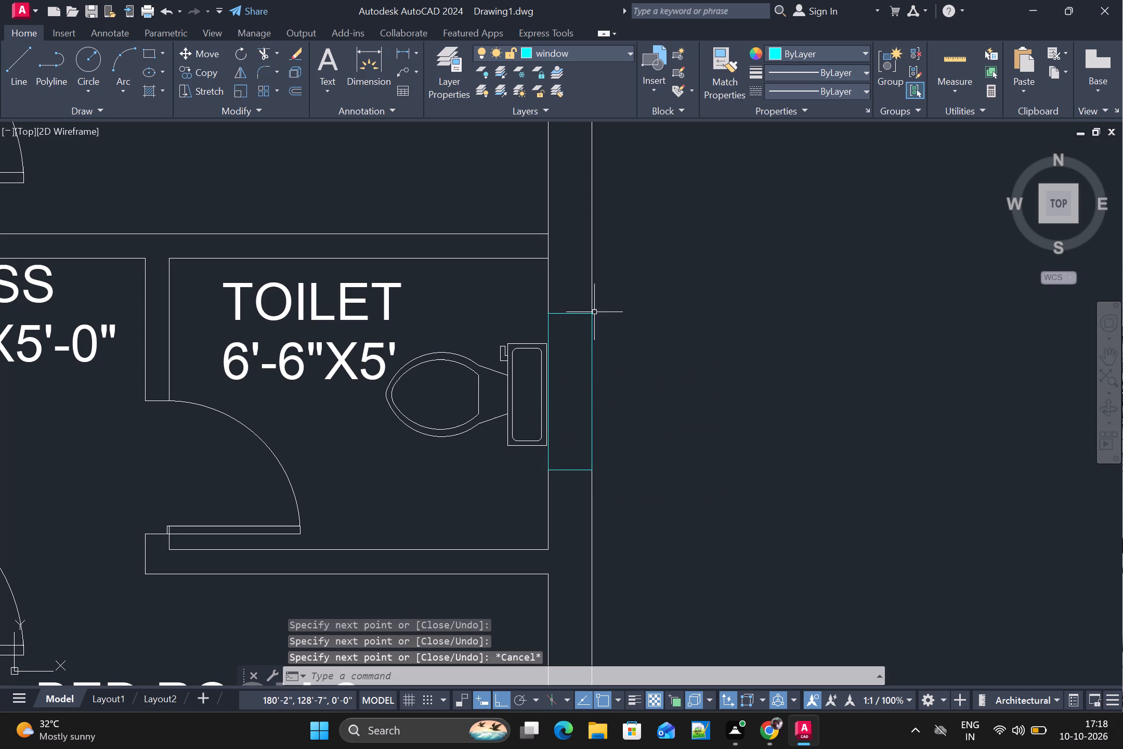
# Draw a rectangular window outline about 5' wide with lines across the south outer wall of Bed Room-2.
pyautogui.scroll(-2, 608, 416)
pyautogui.moveTo(604, 567); pyautogui.dragTo(564, 286, button='middle')
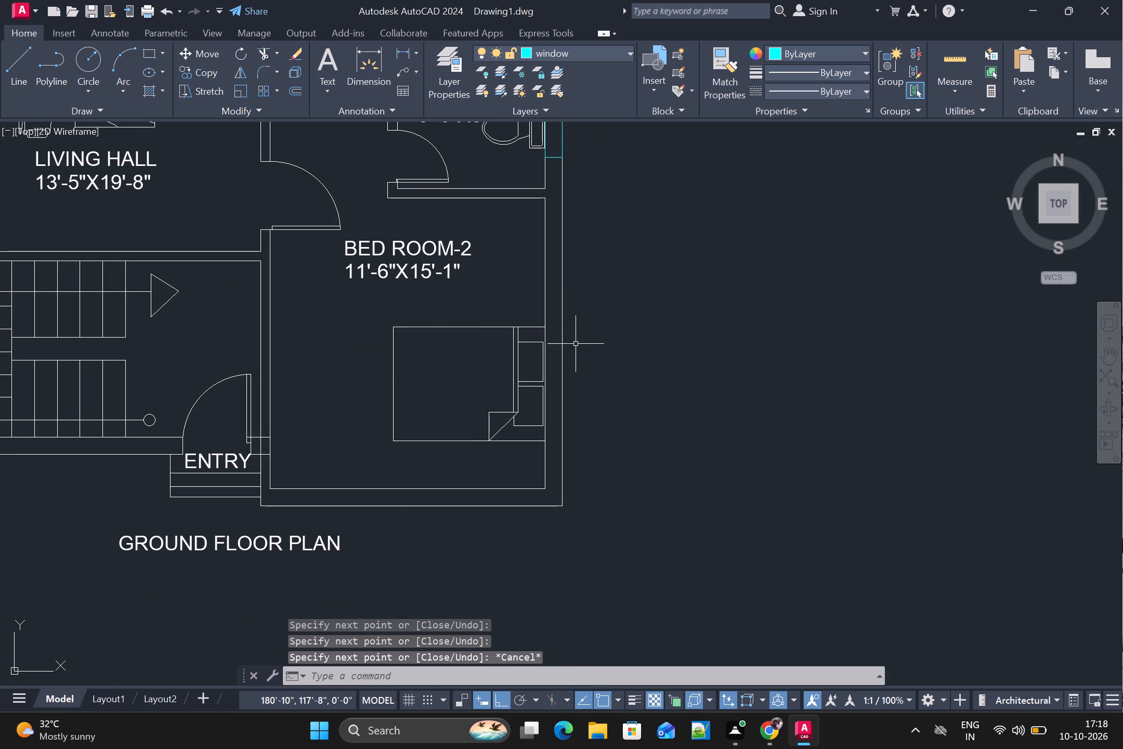
pyautogui.press('space')
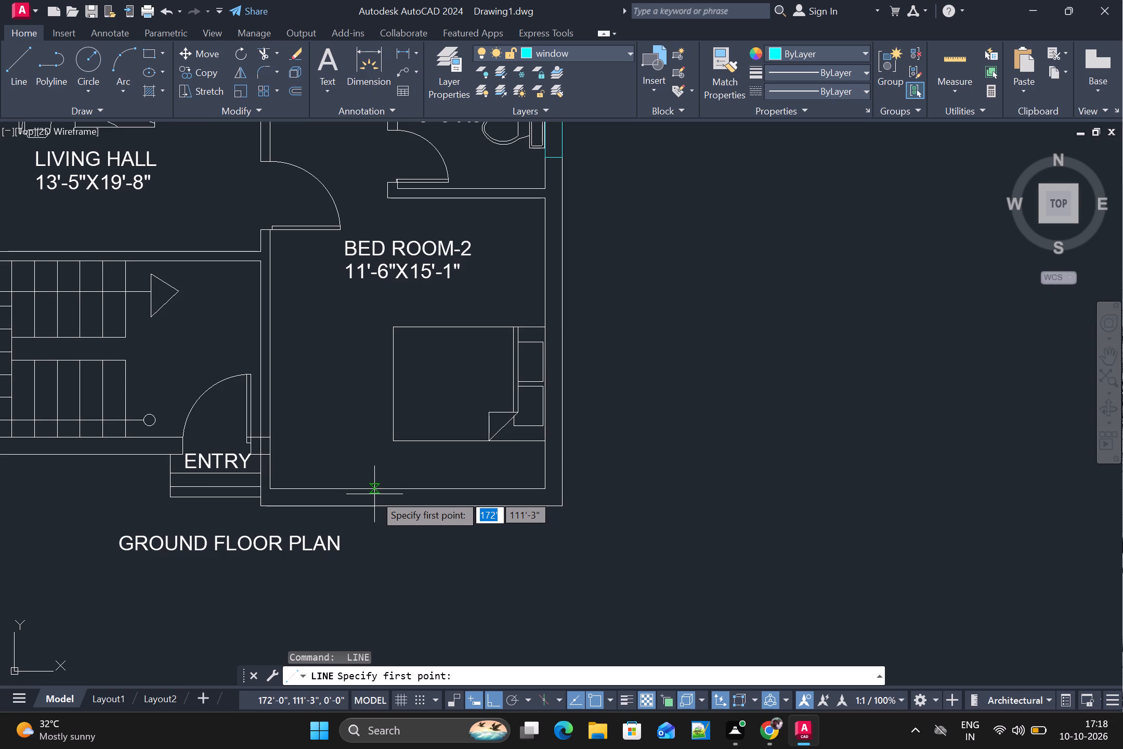
pyautogui.scroll(1, 374, 494)
pyautogui.click(362, 488)
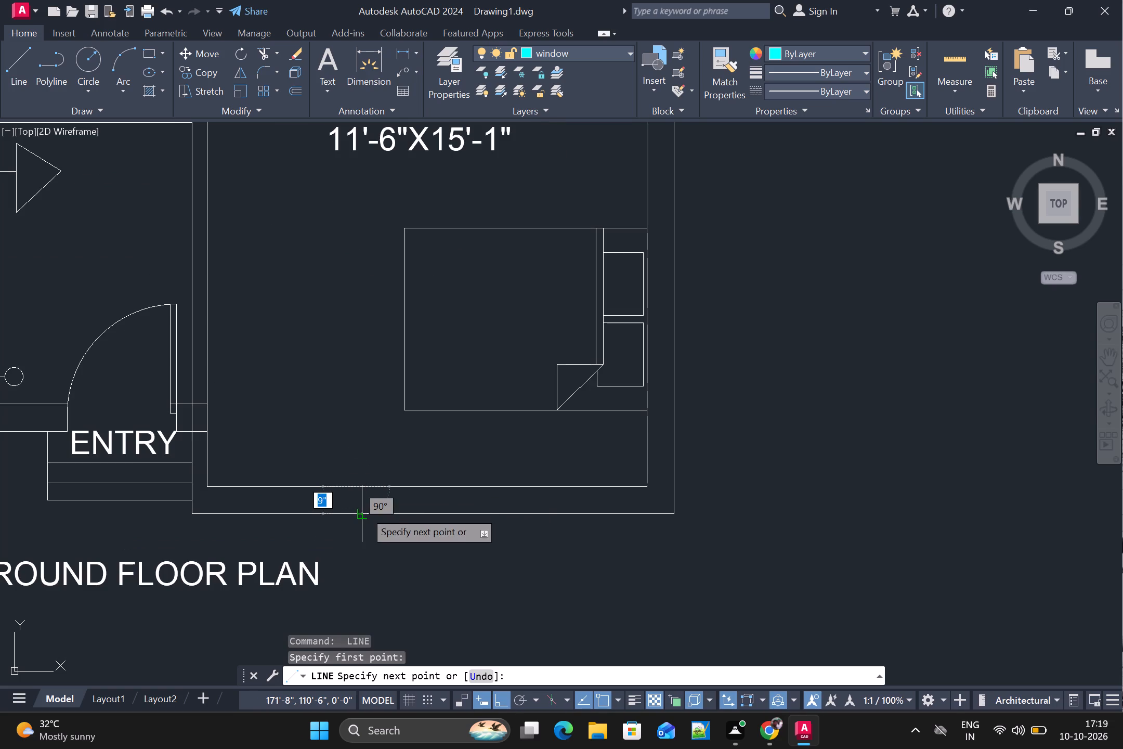
pyautogui.click(364, 511)
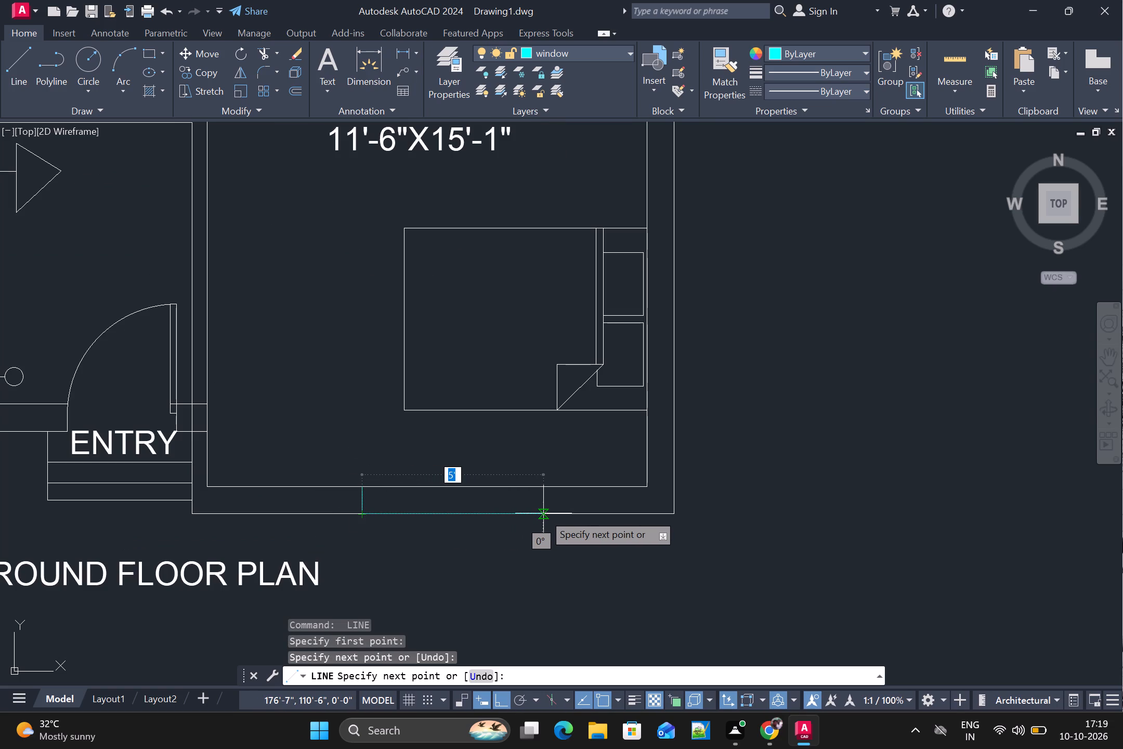
pyautogui.click(543, 513)
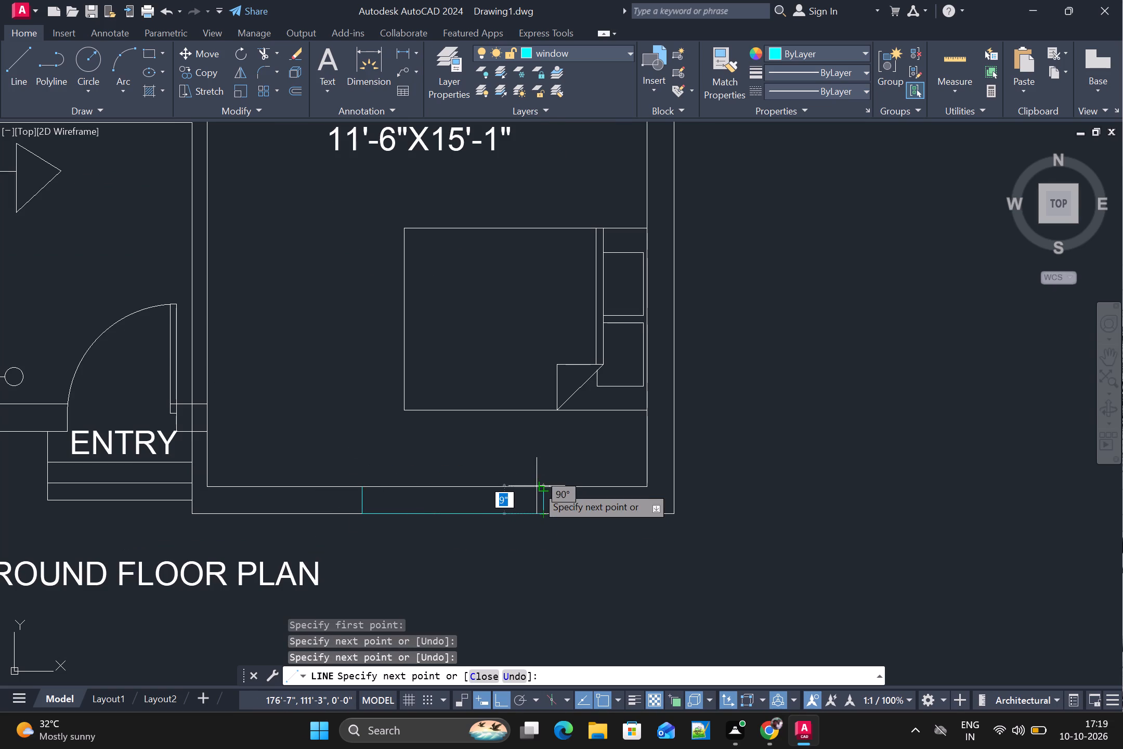
pyautogui.click(544, 486)
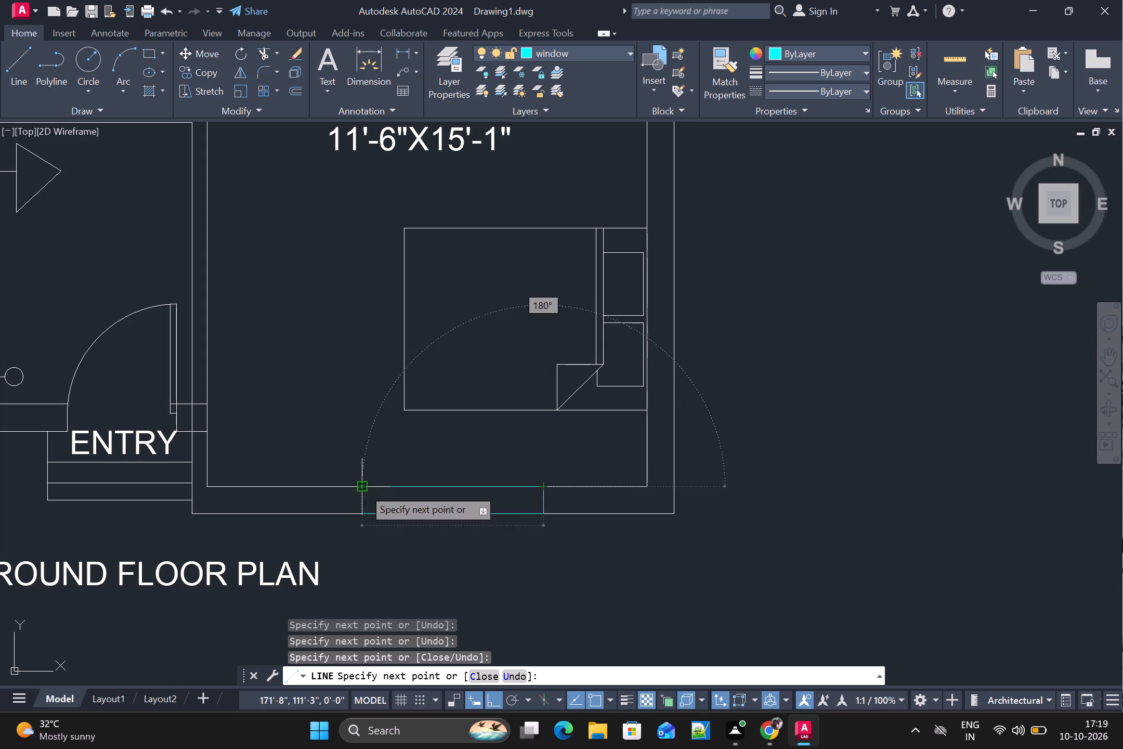
pyautogui.click(363, 488)
pyautogui.press('Escape')
# Draw a rectangular window outline about 3'-5" long with lines across the west outer wall beside the staircase.
pyautogui.scroll(-2, 390, 487)
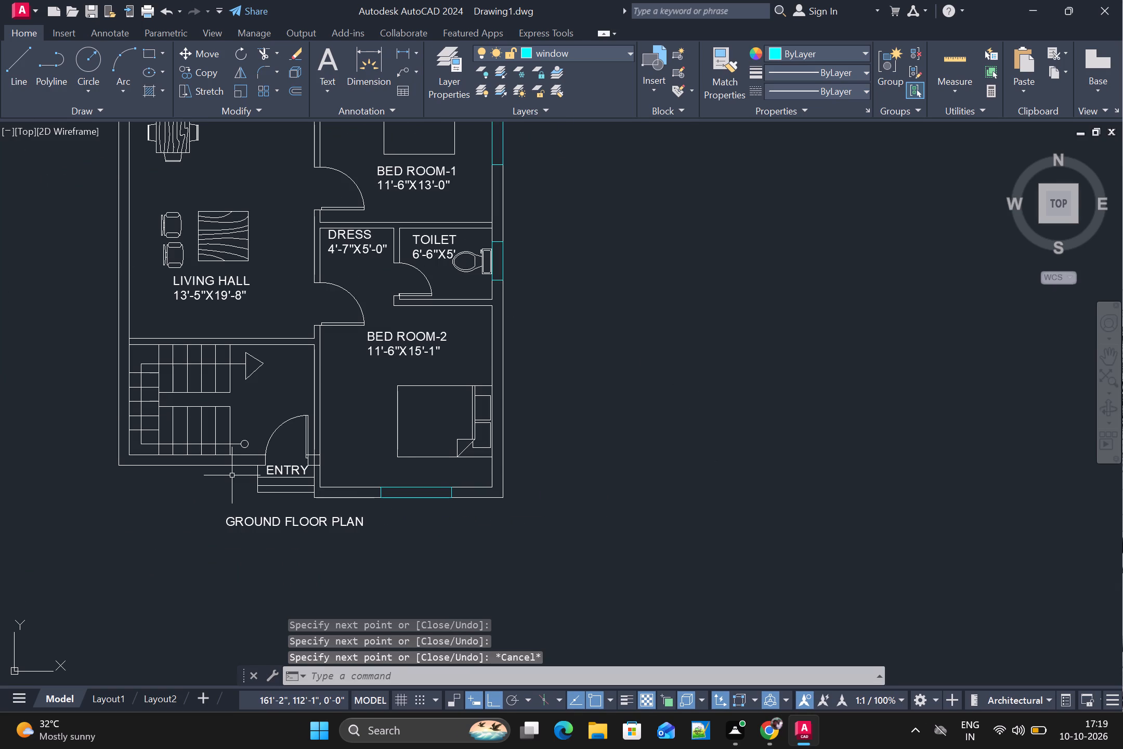
pyautogui.scroll(1, 120, 348)
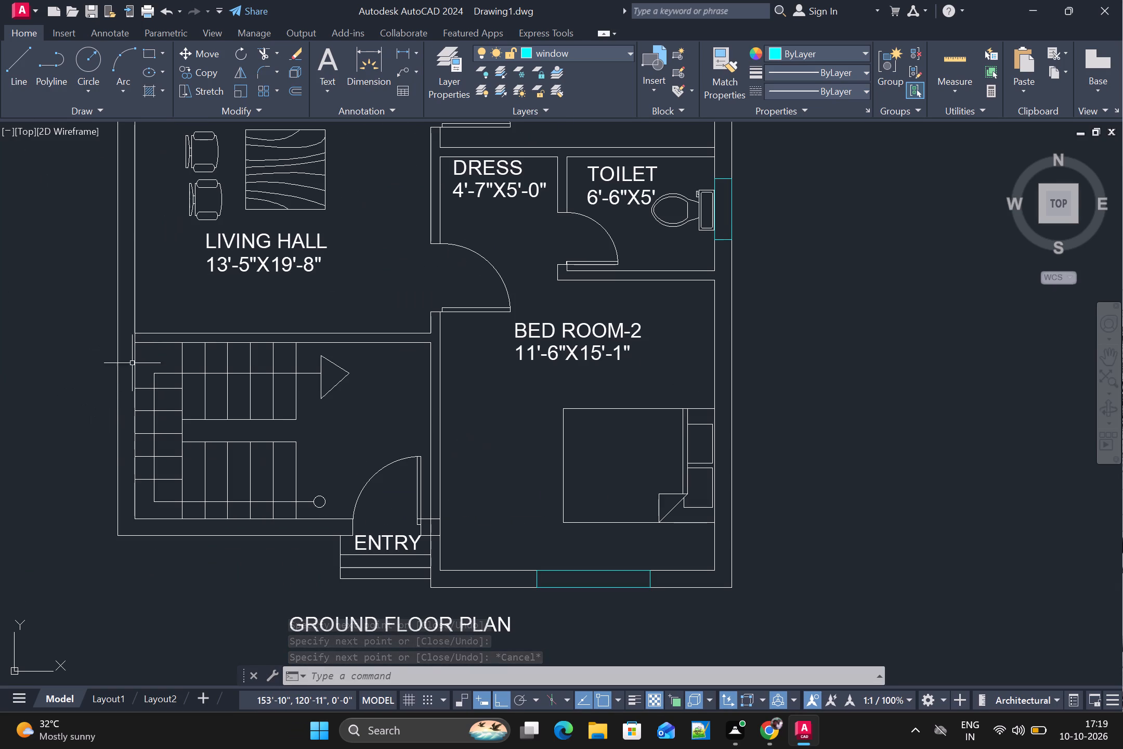
pyautogui.press('space')
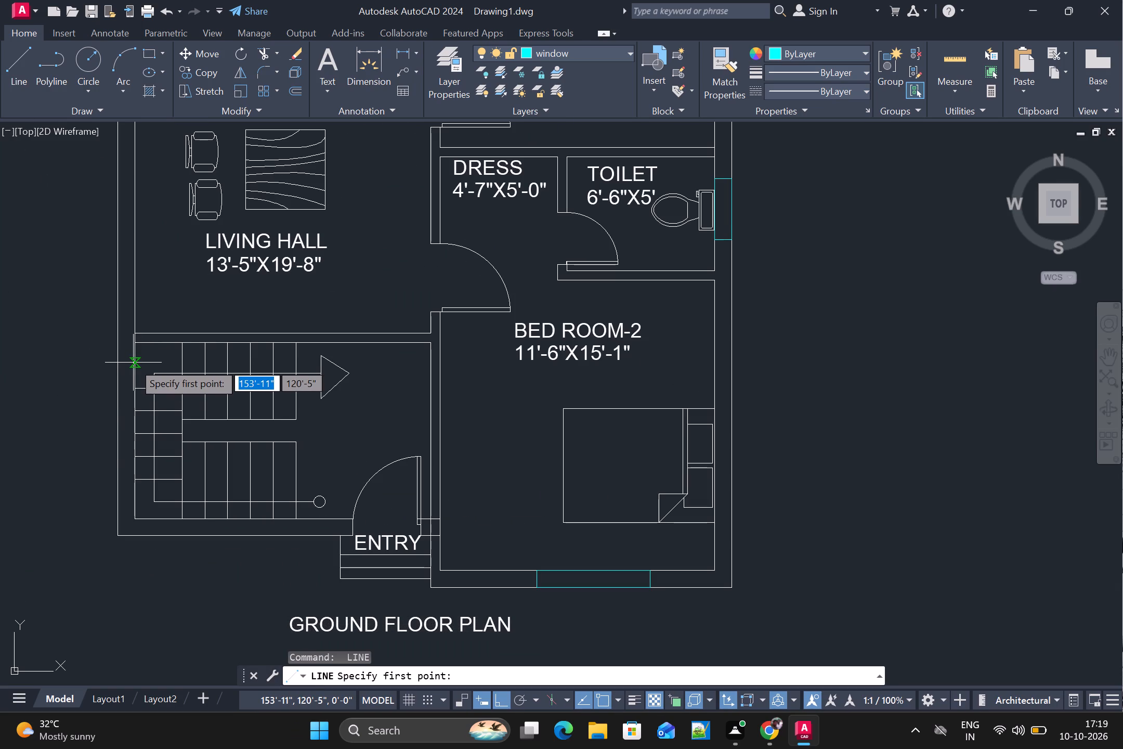
pyautogui.click(137, 363)
pyautogui.click(118, 359)
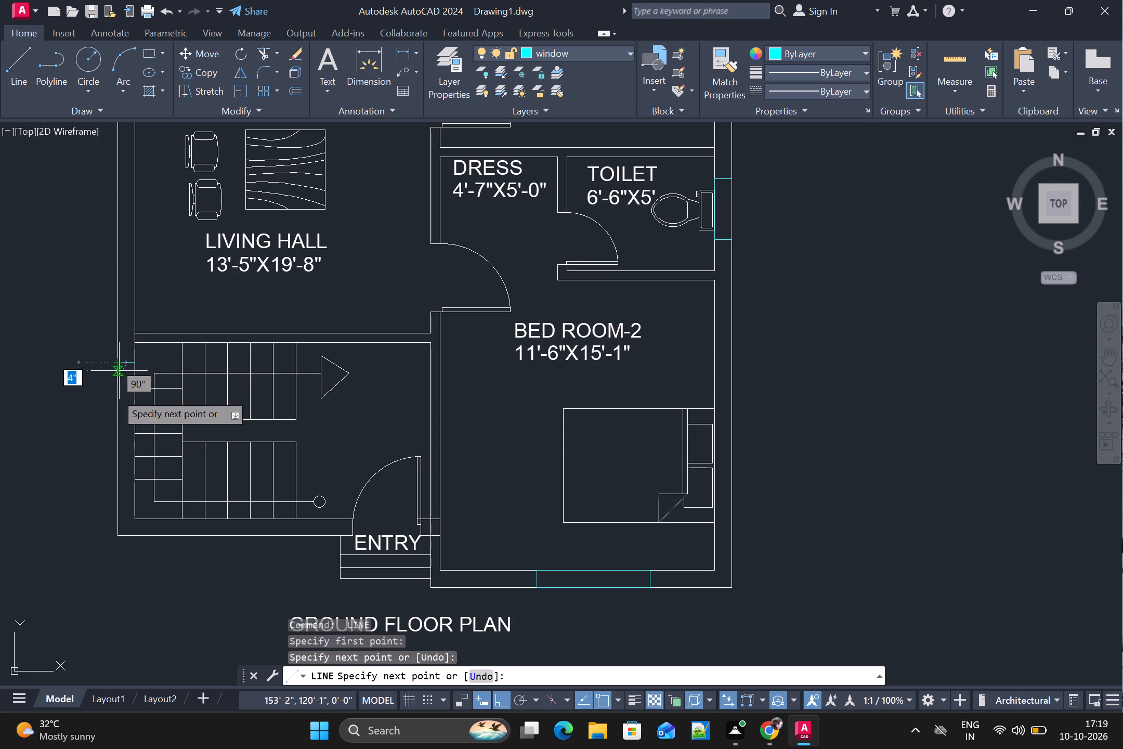
pyautogui.click(116, 440)
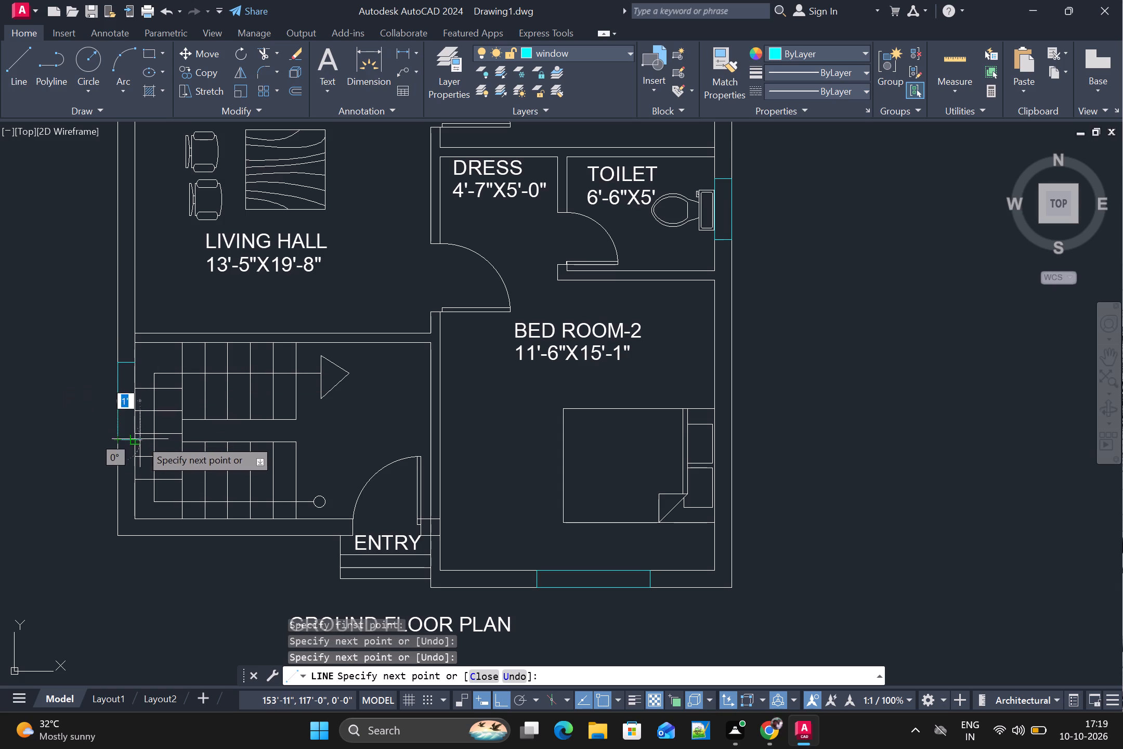
pyautogui.click(139, 437)
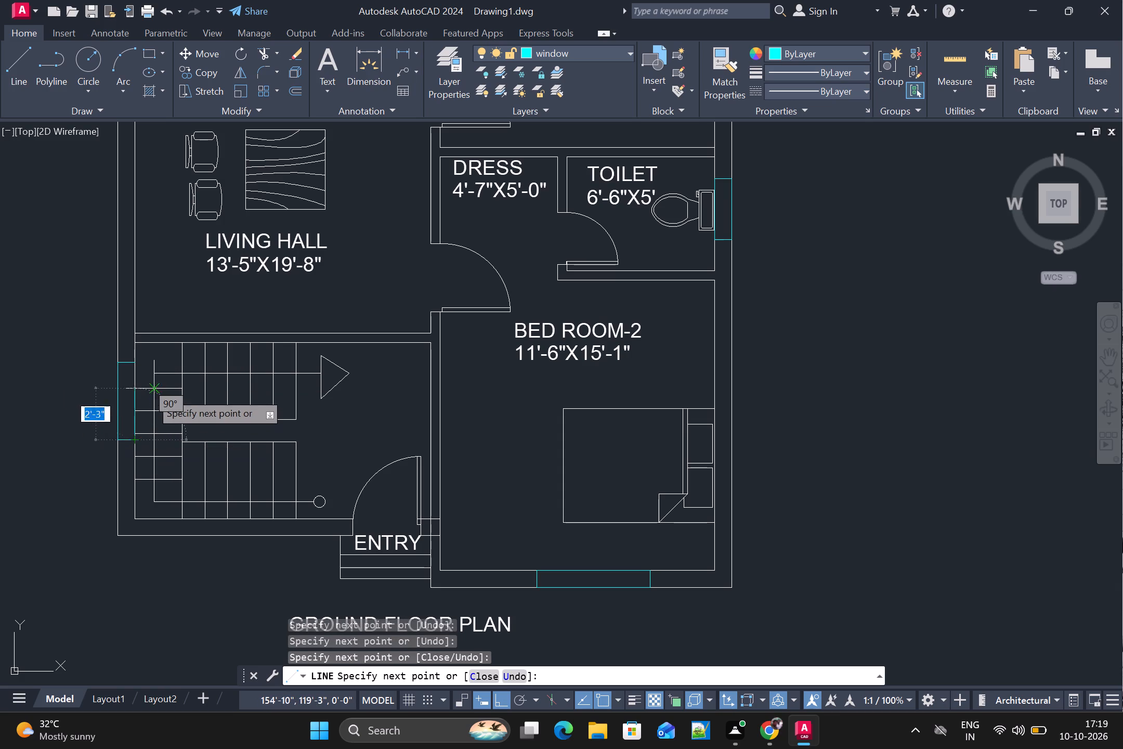
pyautogui.click(137, 367)
pyautogui.scroll(-3, 172, 358)
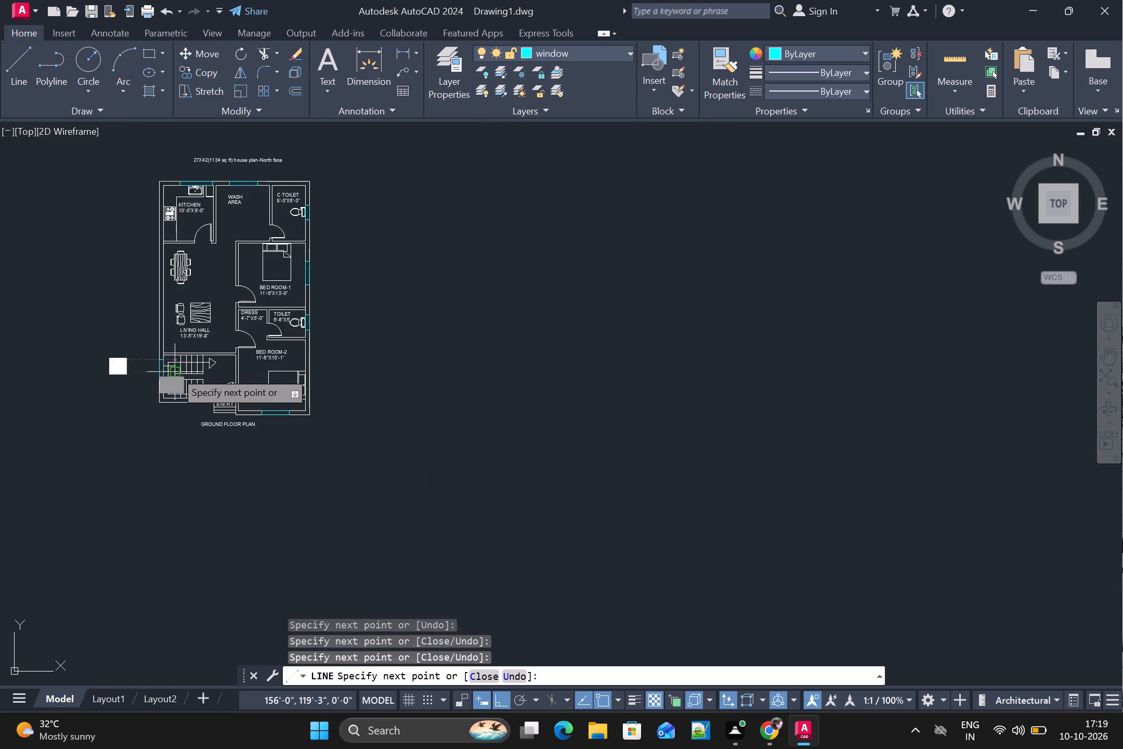
pyautogui.press('space')
# Draw a rectangular window outline about 7'-1" long with lines across the west outer wall of the Living Hall.
pyautogui.scroll(1, 181, 329)
pyautogui.moveTo(181, 328); pyautogui.dragTo(203, 374, button='middle')
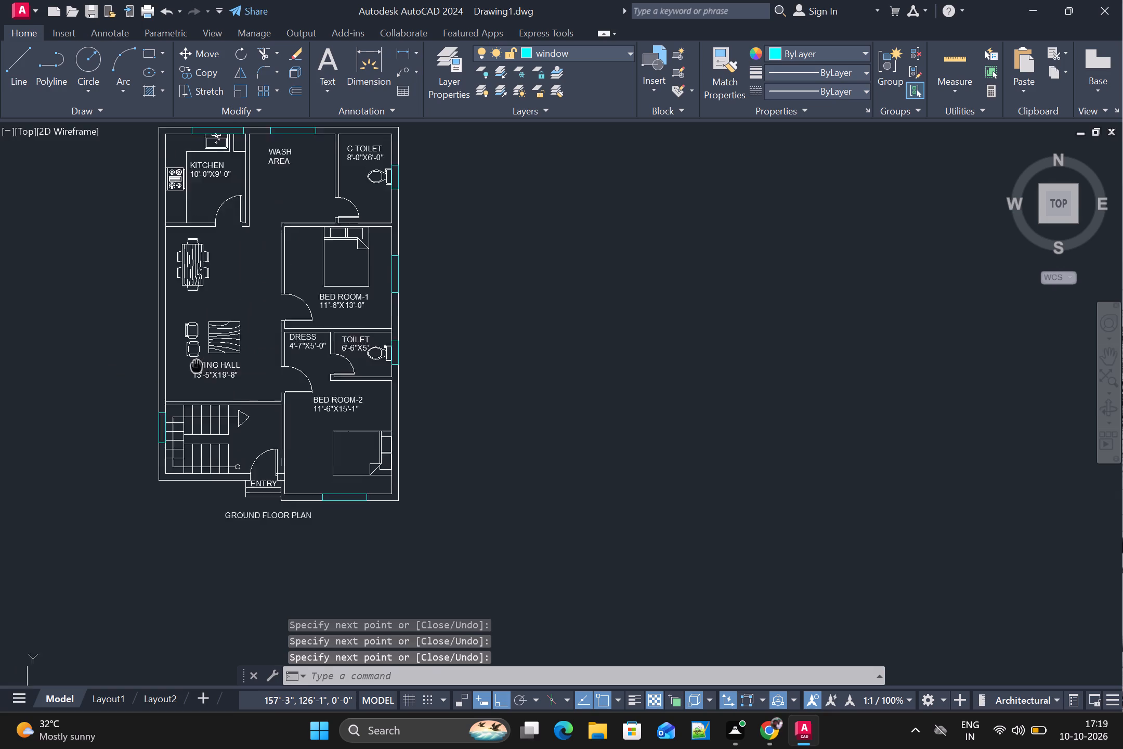
pyautogui.moveTo(203, 374); pyautogui.dragTo(232, 392, button='middle')
pyautogui.press('space')
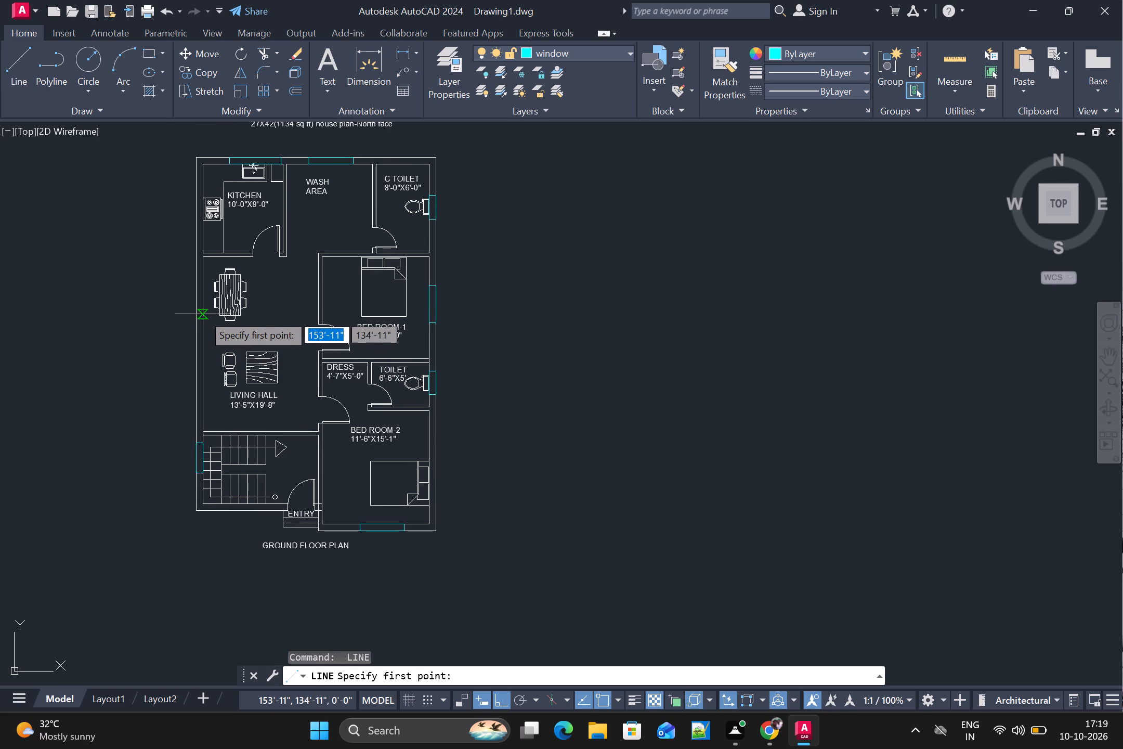
pyautogui.click(203, 314)
pyautogui.click(193, 314)
pyautogui.scroll(3, 198, 367)
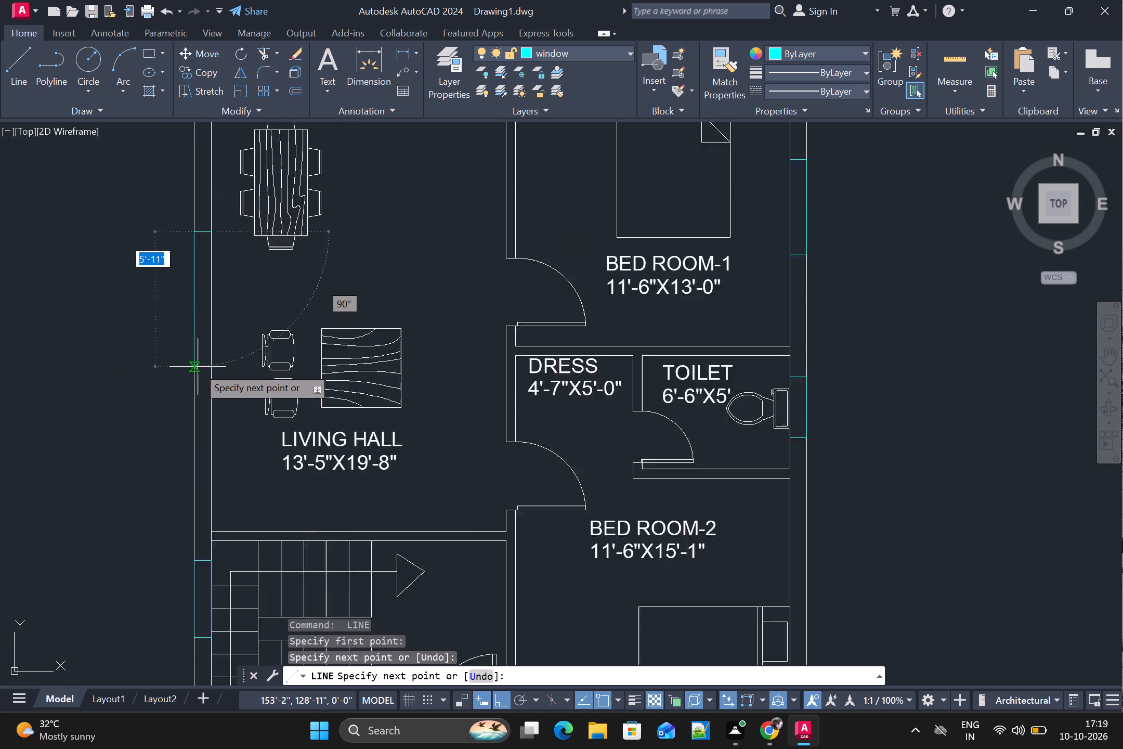
pyautogui.click(191, 406)
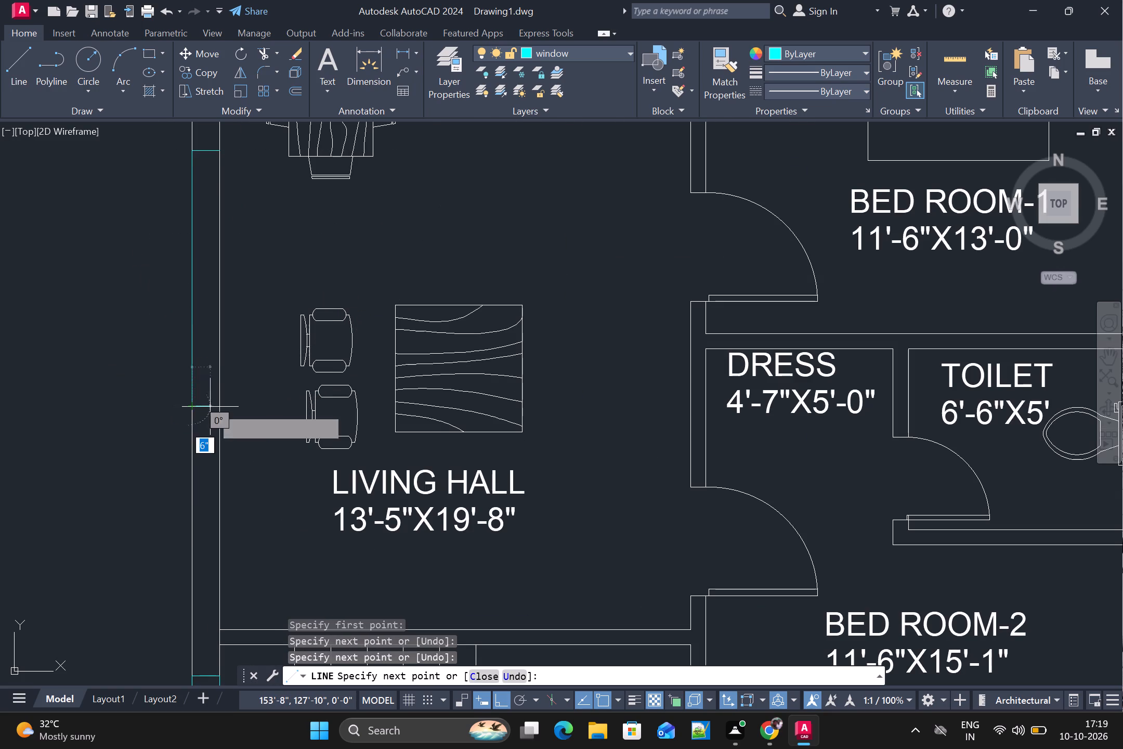
pyautogui.click(218, 402)
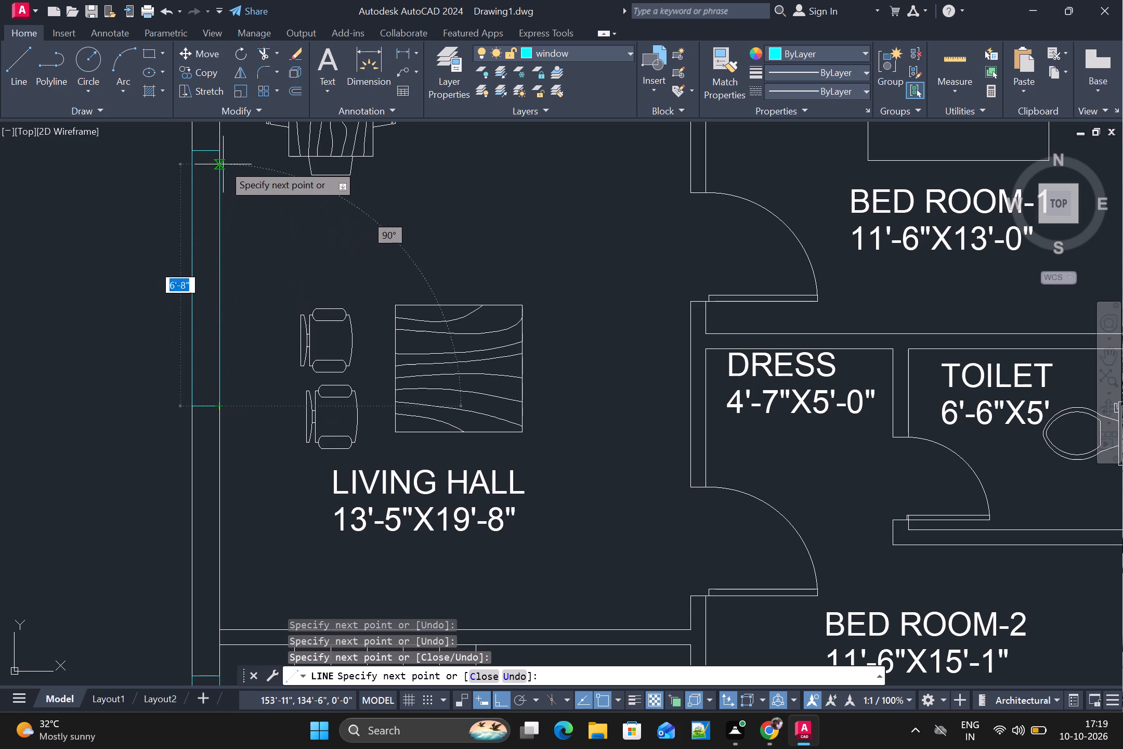
pyautogui.click(223, 153)
pyautogui.scroll(-3, 226, 157)
pyautogui.press('space')
# Offset the kitchen window's outer line inward using the Through option to add two inner lines spaced 3" apart.
pyautogui.scroll(-3, 278, 290)
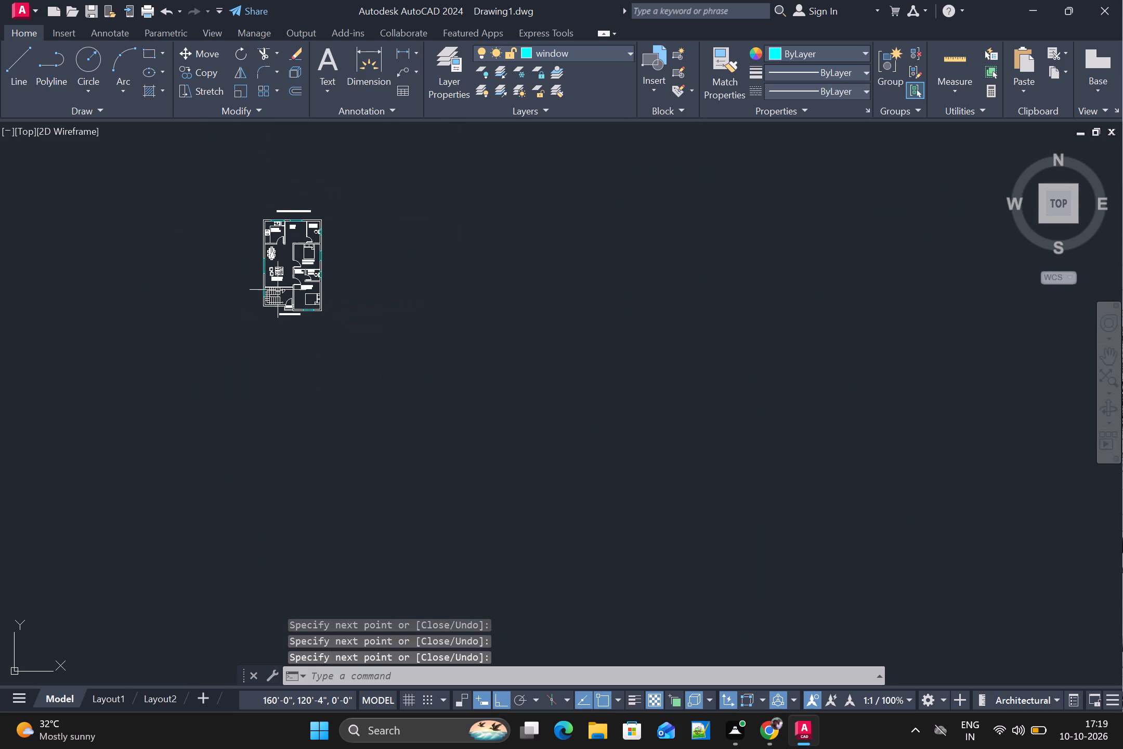
pyautogui.moveTo(281, 266); pyautogui.dragTo(292, 394, button='middle')
pyautogui.scroll(2, 281, 345)
pyautogui.scroll(1, 286, 399)
pyautogui.moveTo(286, 399); pyautogui.dragTo(319, 360, button='middle')
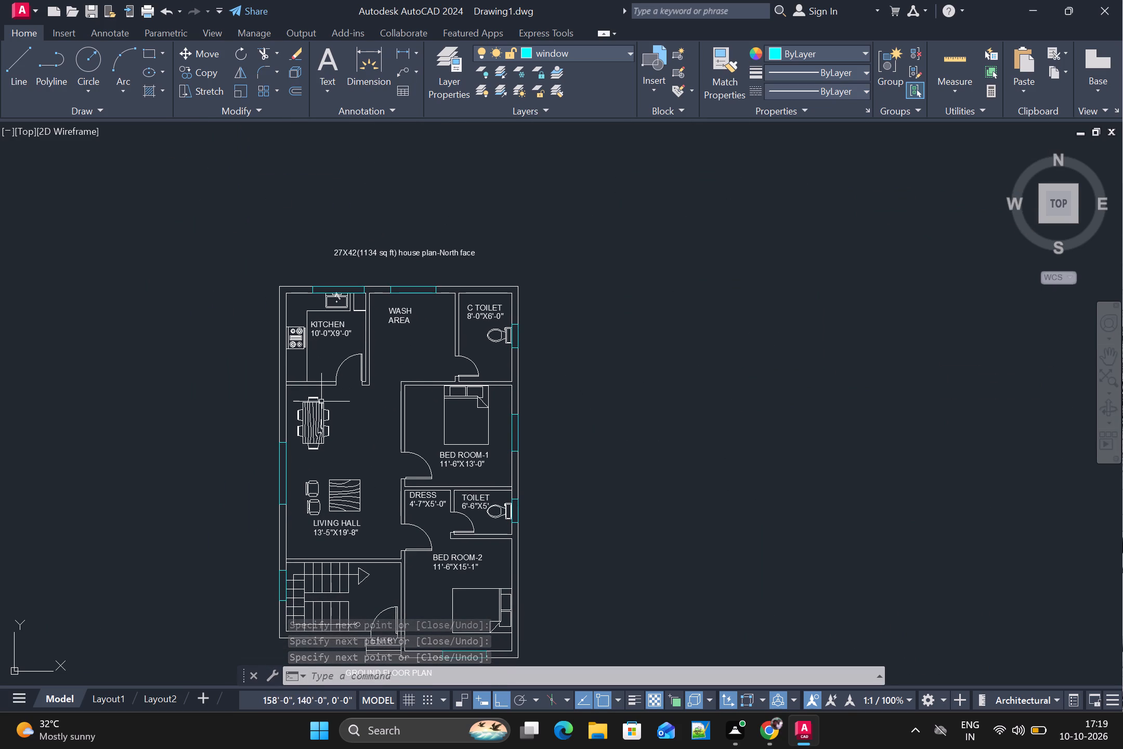
pyautogui.scroll(1, 424, 415)
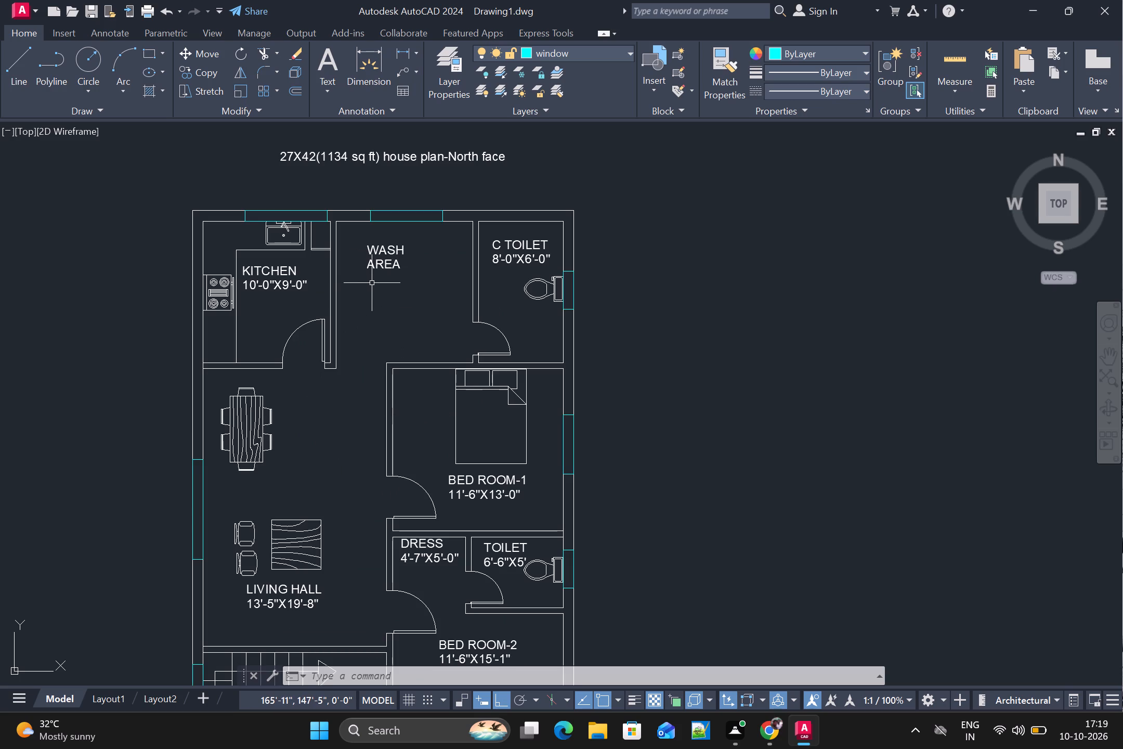
pyautogui.press('o')
pyautogui.press('Return')
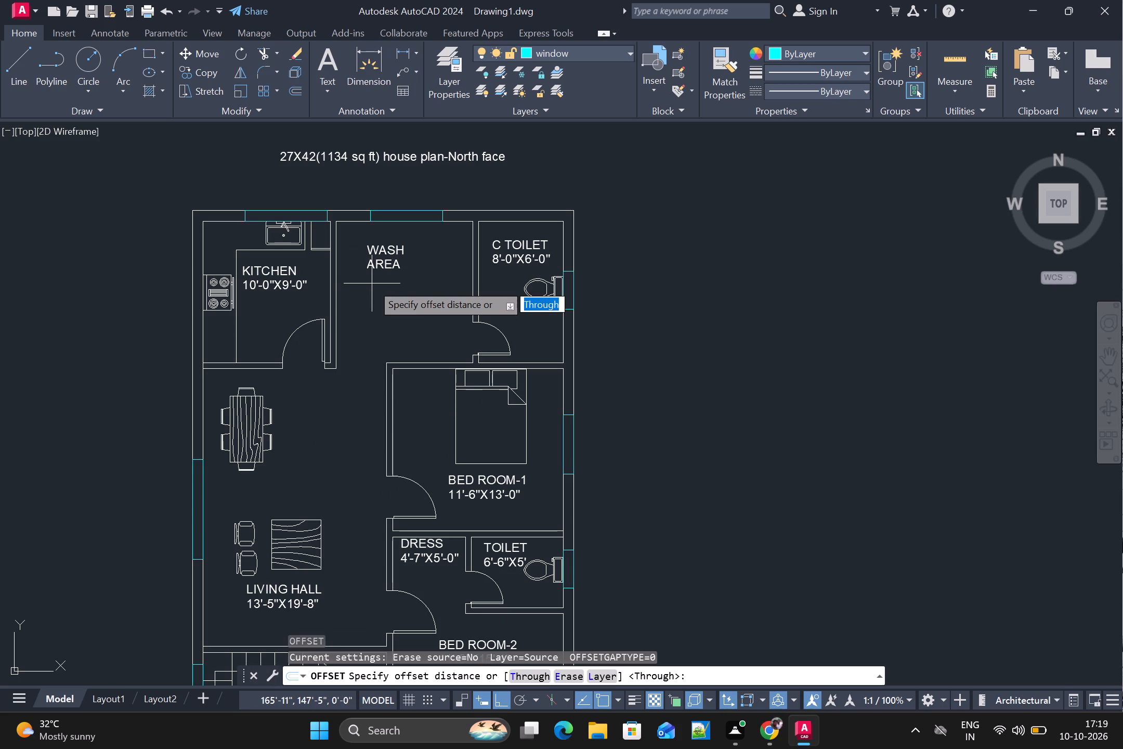
pyautogui.press('t')
pyautogui.press('Return')
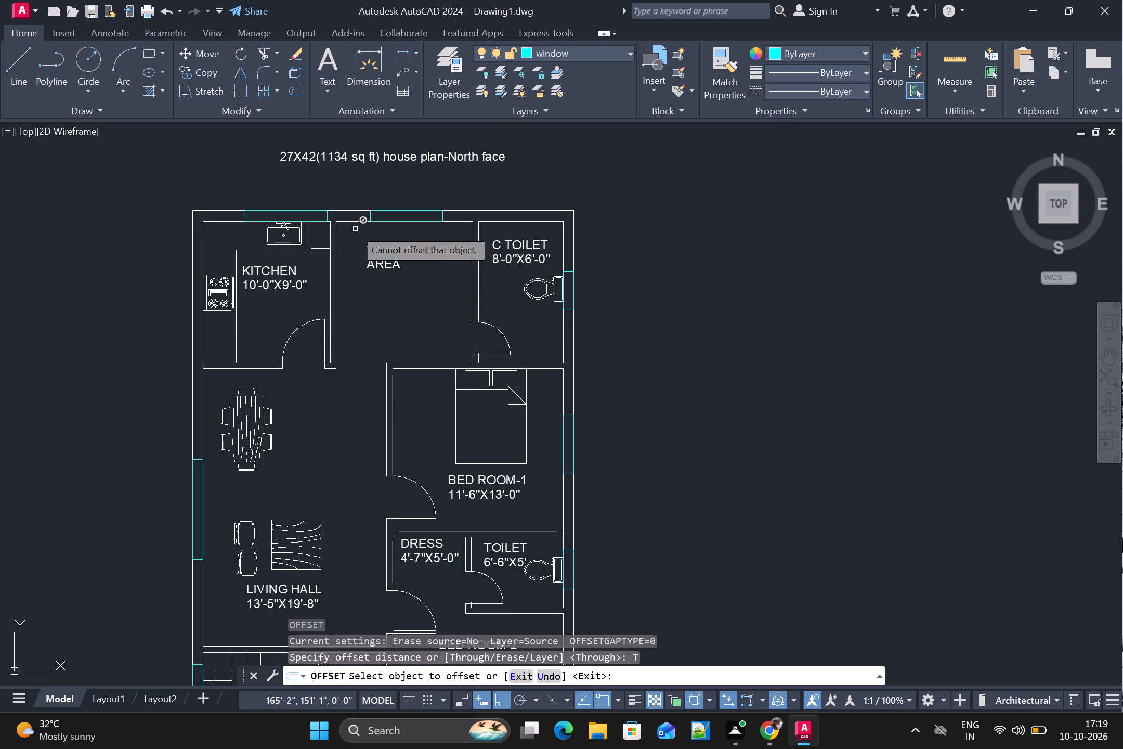
pyautogui.scroll(1, 348, 224)
pyautogui.click(272, 205)
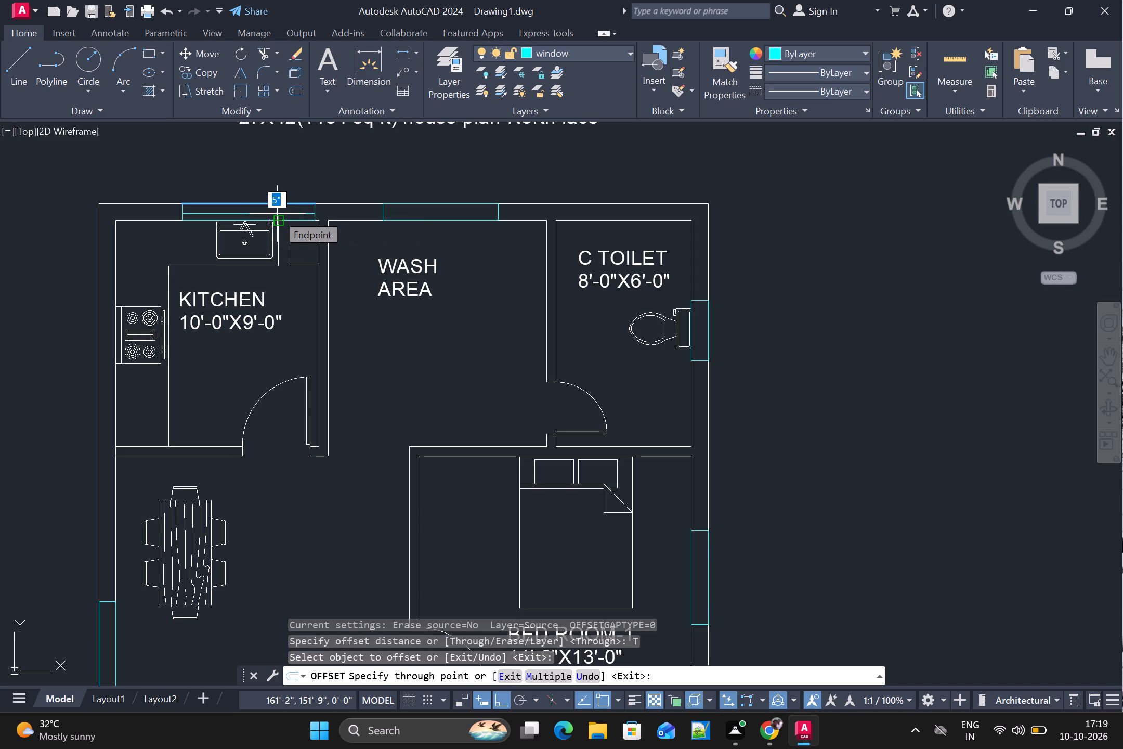
pyautogui.write('3"')
pyautogui.press('Return')
pyautogui.scroll(3, 277, 214)
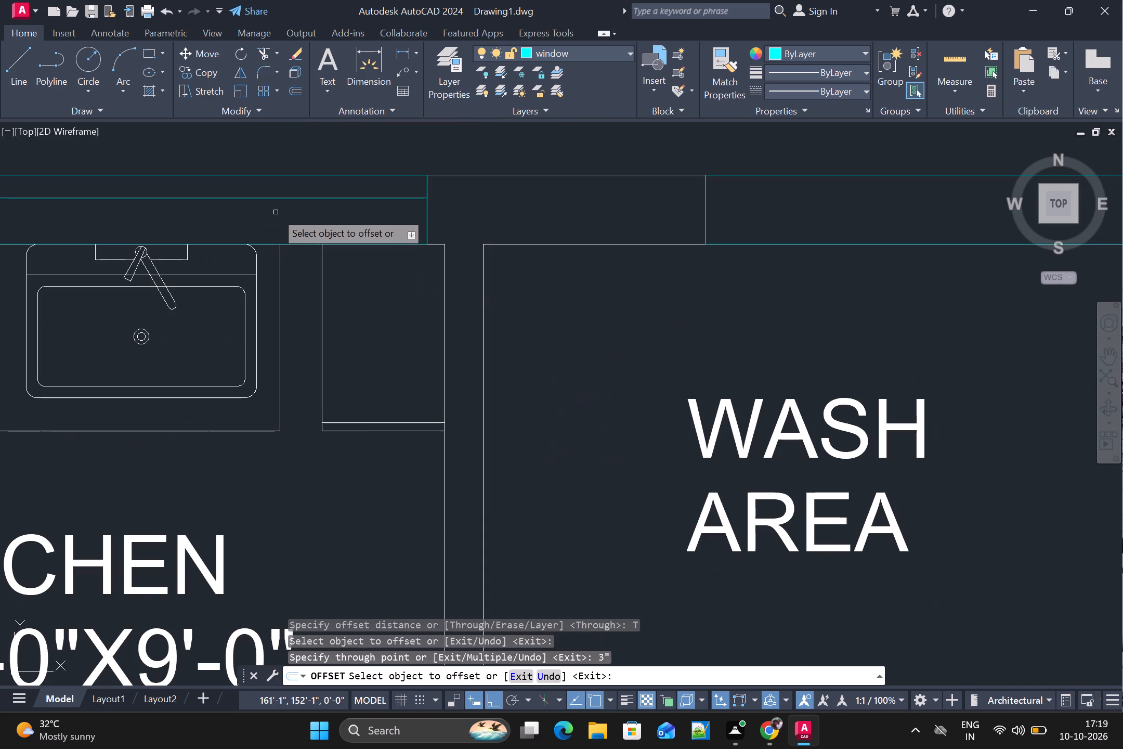
pyautogui.click(302, 198)
pyautogui.write('3"')
pyautogui.press('Return')
# Offset the wash area window's outer line inward to add two inner lines spaced 3" apart.
pyautogui.scroll(-2, 309, 215)
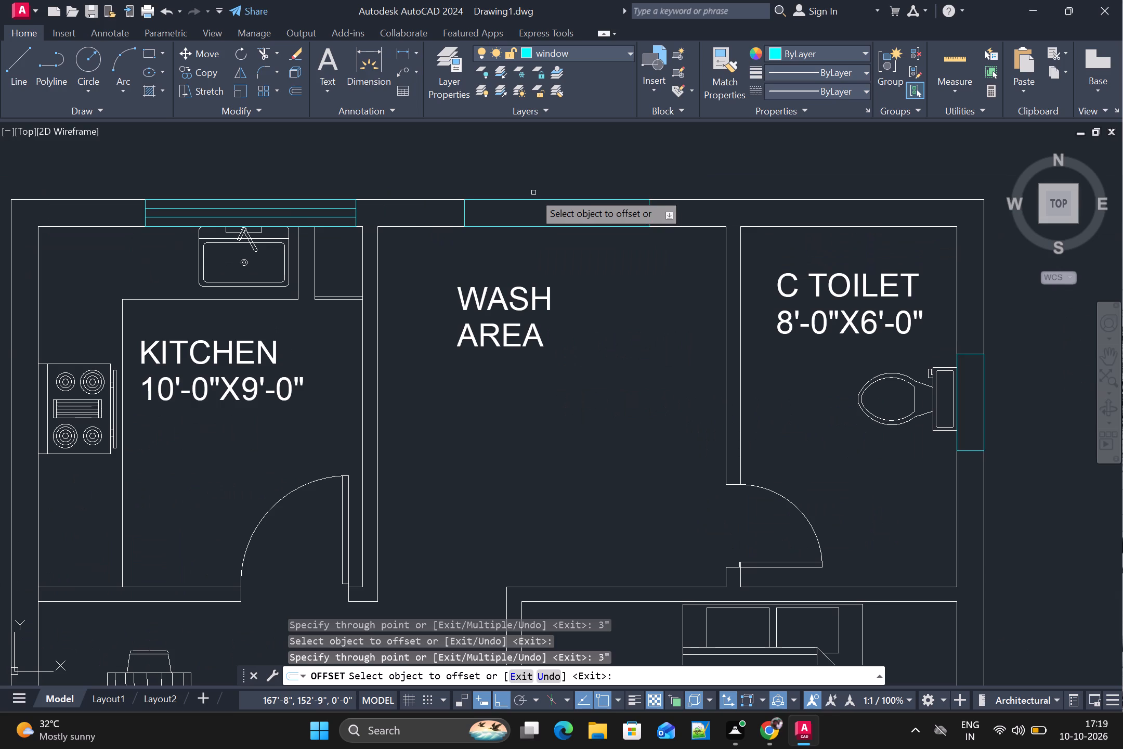
pyautogui.click(537, 200)
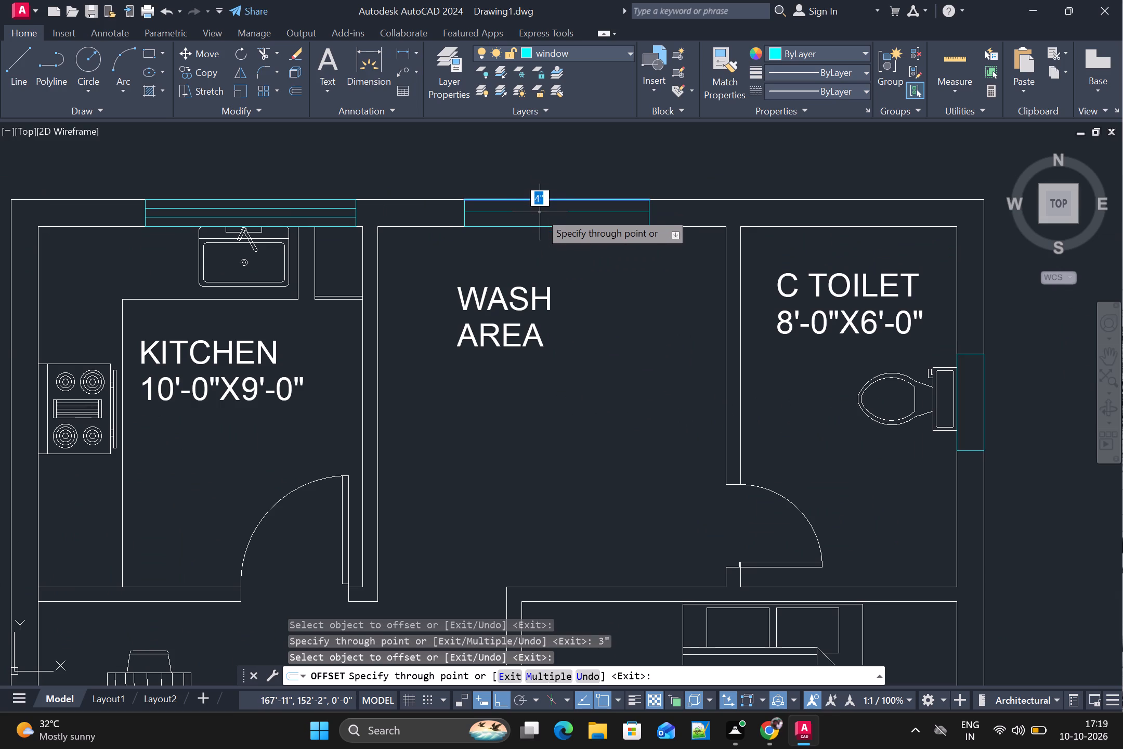
pyautogui.write('3"')
pyautogui.press('Return')
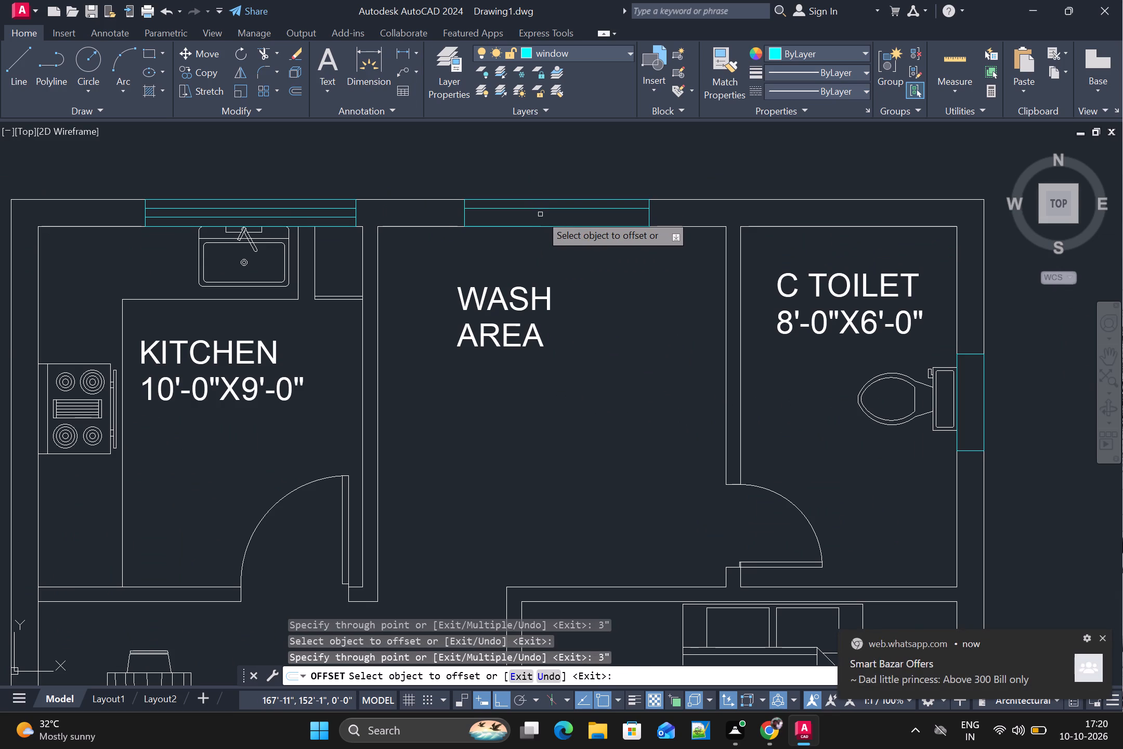
pyautogui.scroll(1, 540, 214)
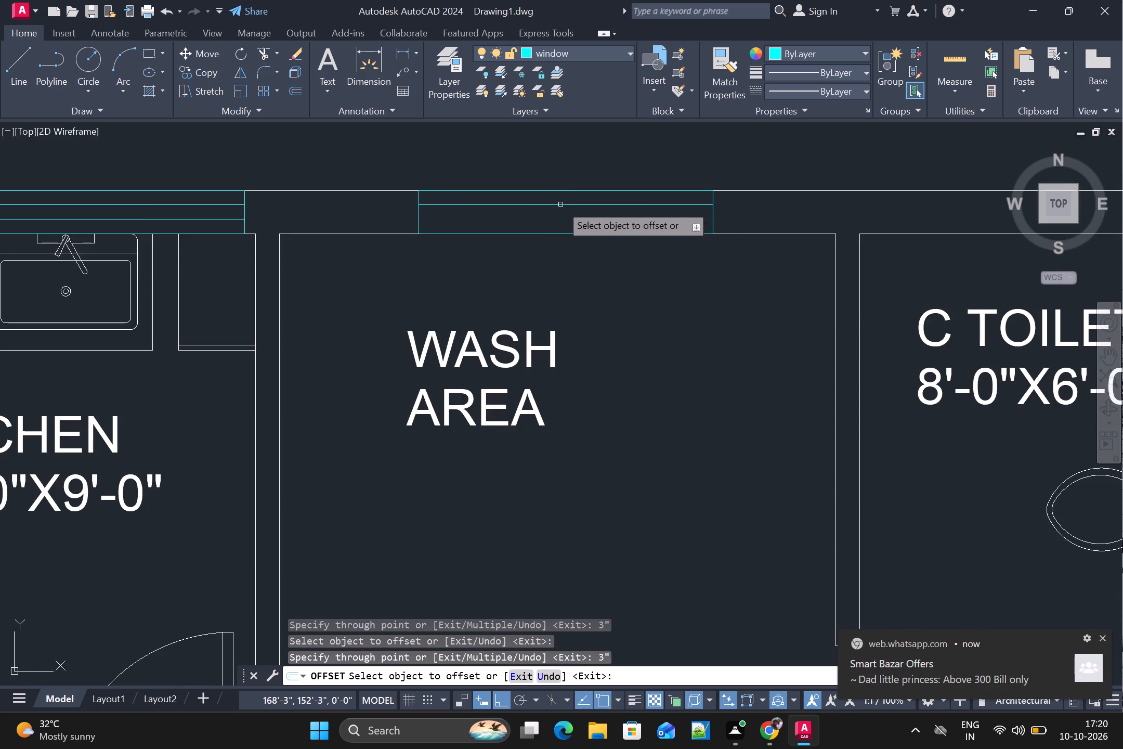
pyautogui.click(560, 204)
pyautogui.write('3"')
pyautogui.press('Return')
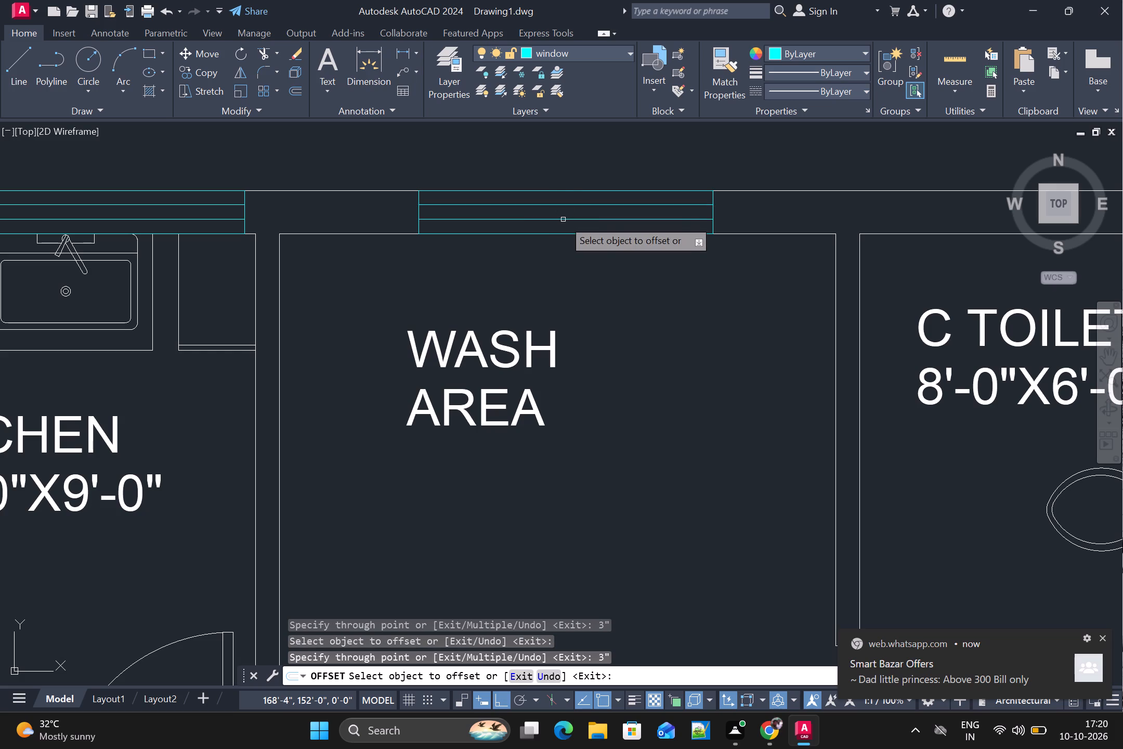
# Offset the C Toilet window's outer line inward to add two inner lines spaced 3" apart.
pyautogui.scroll(-3, 536, 211)
pyautogui.scroll(2, 723, 320)
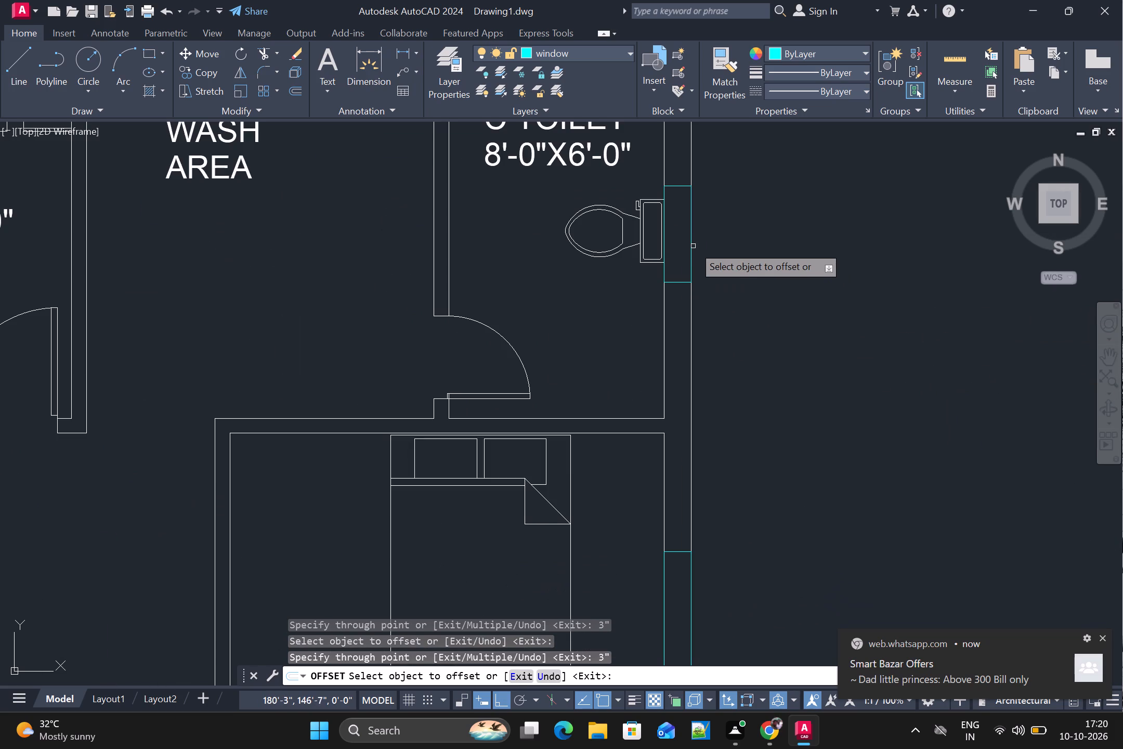
pyautogui.moveTo(693, 241); pyautogui.dragTo(677, 245)
pyautogui.write('3"')
pyautogui.press('Return')
pyautogui.scroll(2, 675, 246)
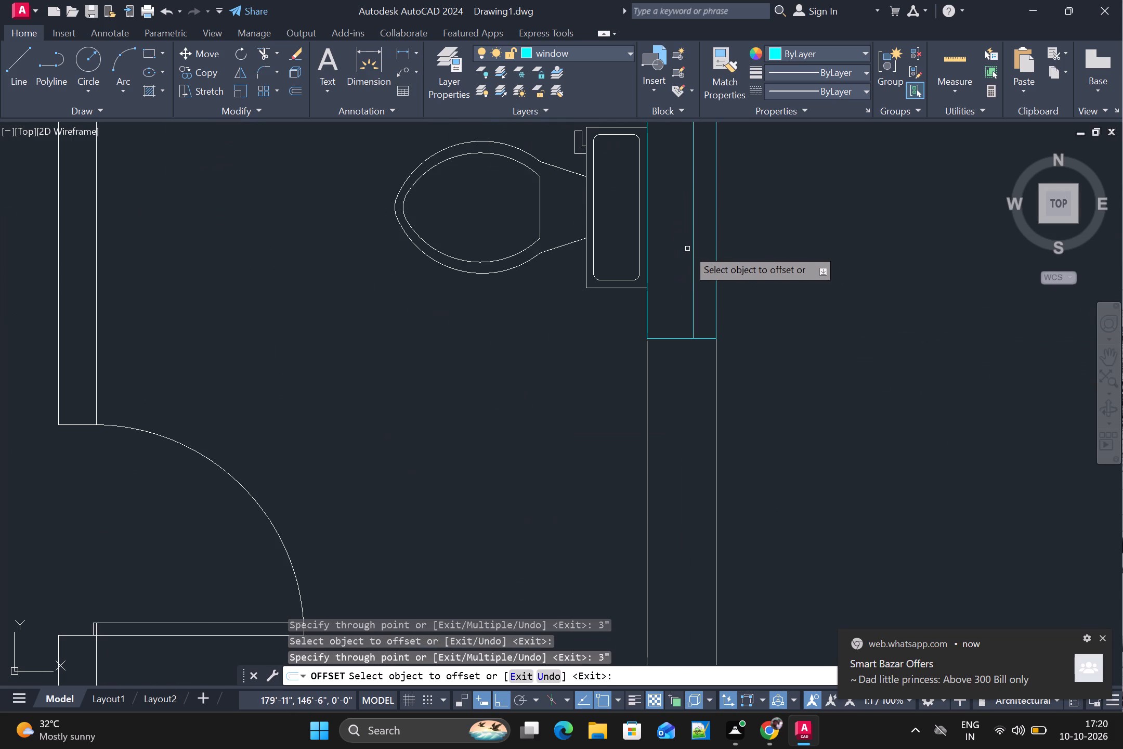
pyautogui.click(693, 239)
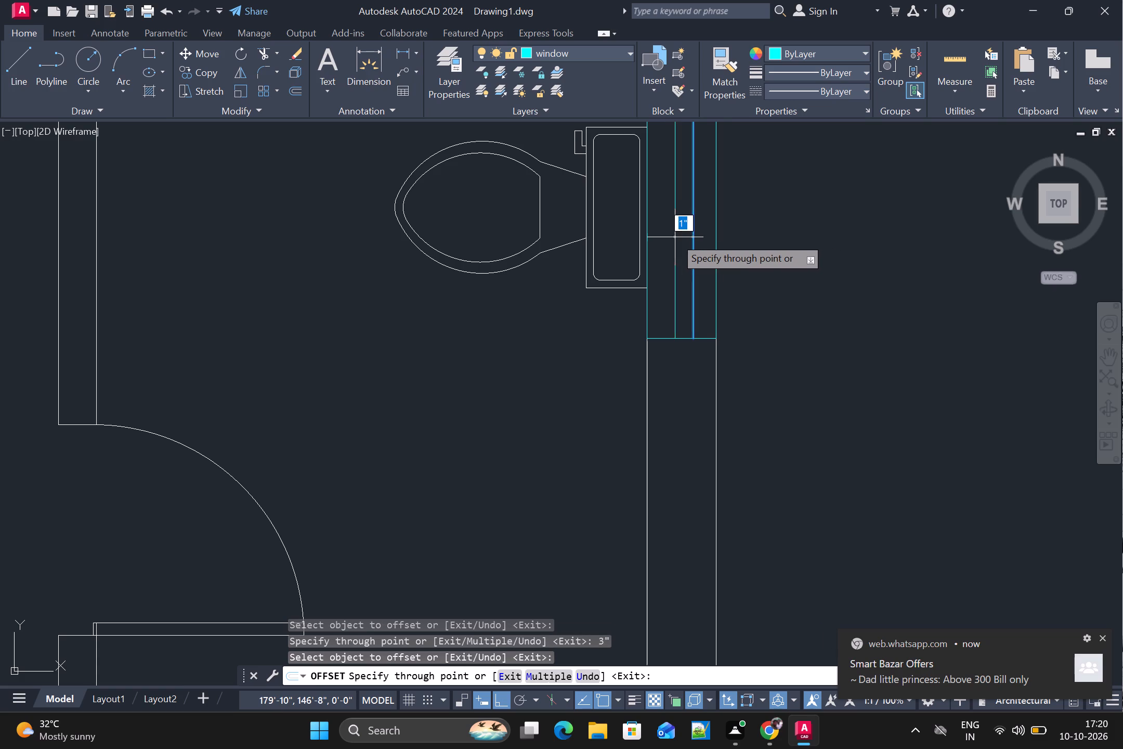
pyautogui.write('3"')
pyautogui.press('Return')
# Offset the Bed Room-1 window's outer line inward to add two inner lines spaced 3" apart.
pyautogui.scroll(-1, 672, 238)
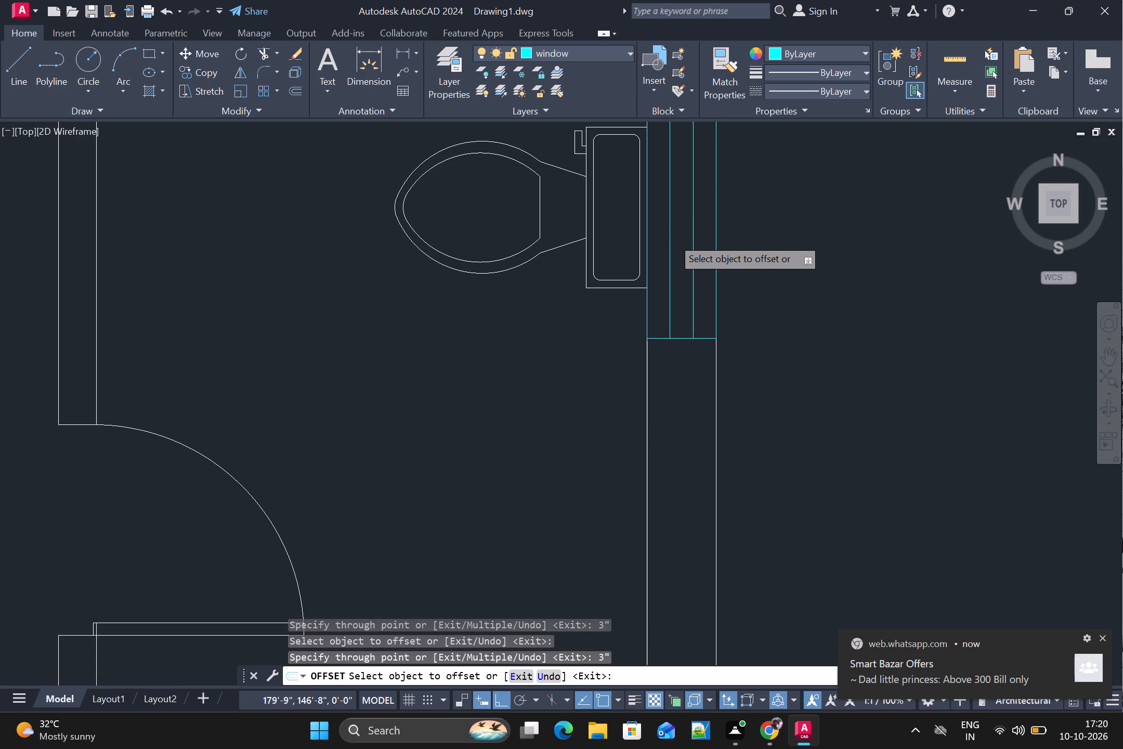
pyautogui.scroll(-2, 672, 238)
pyautogui.scroll(2, 611, 479)
pyautogui.moveTo(633, 480); pyautogui.dragTo(379, 216, button='middle')
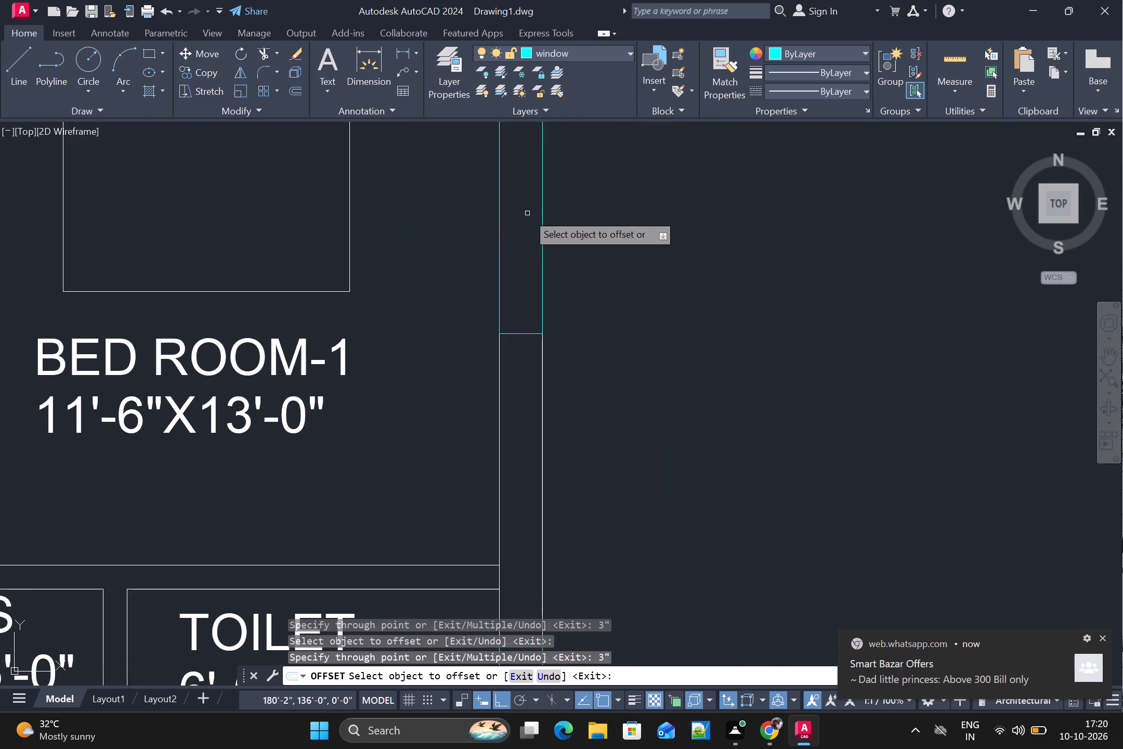
pyautogui.click(543, 203)
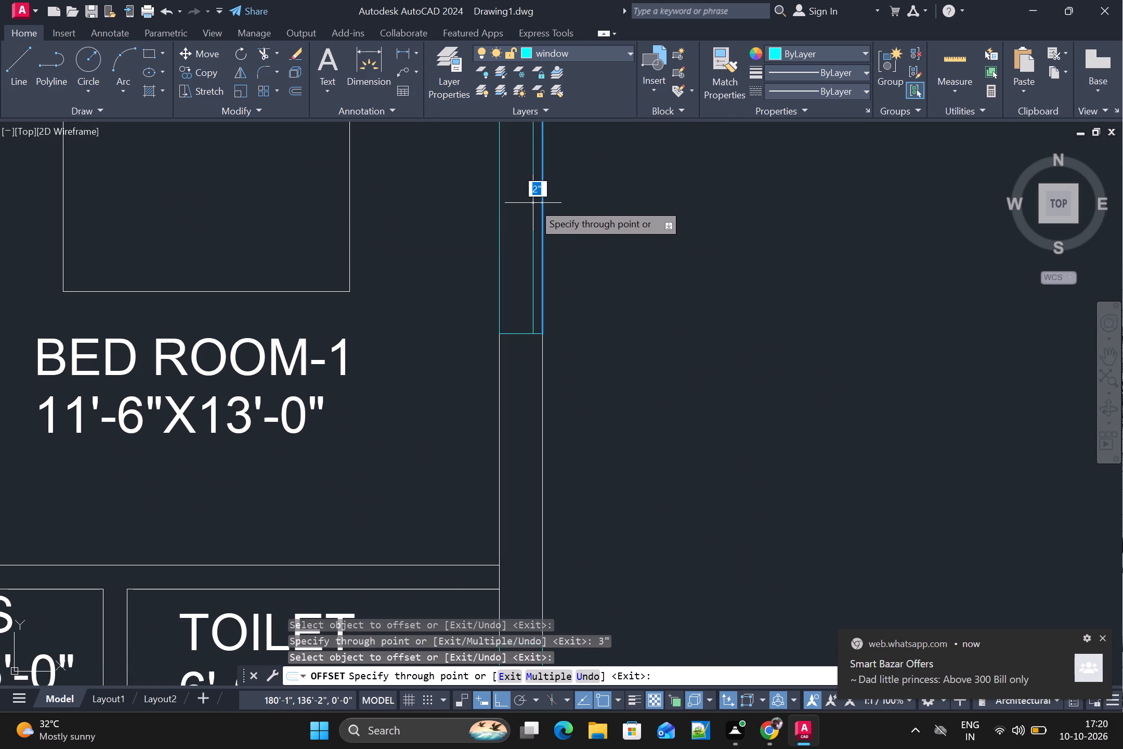
pyautogui.write('3"')
pyautogui.press('Return')
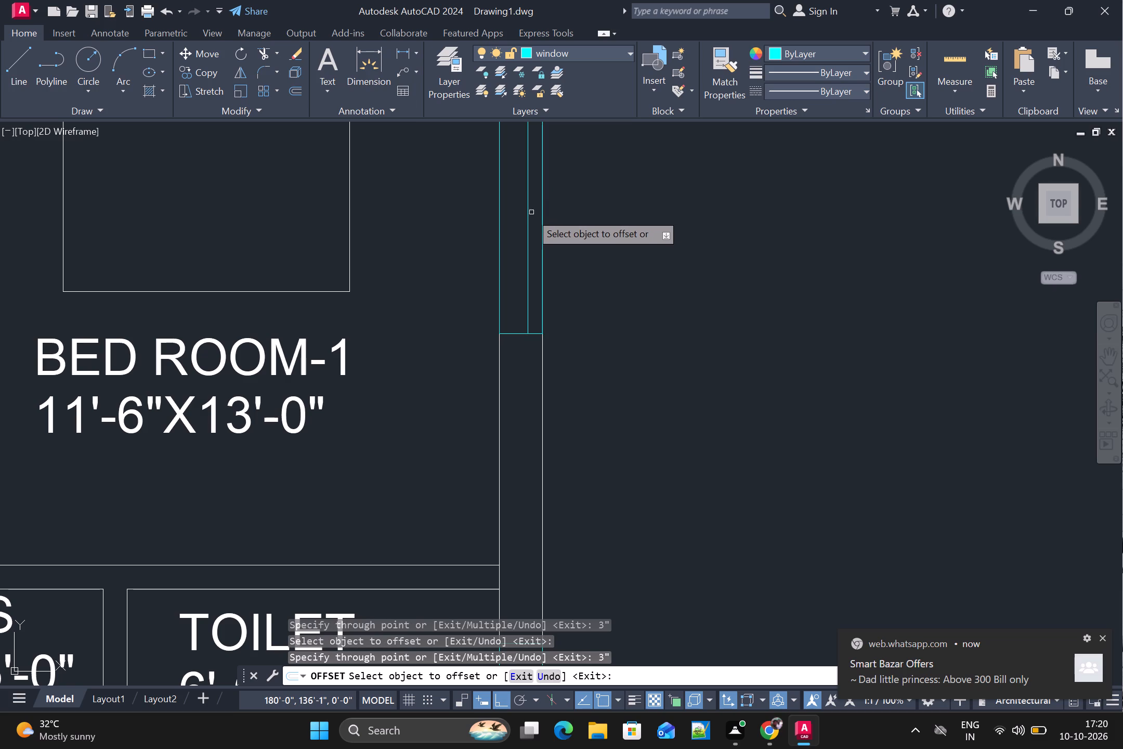
pyautogui.click(529, 218)
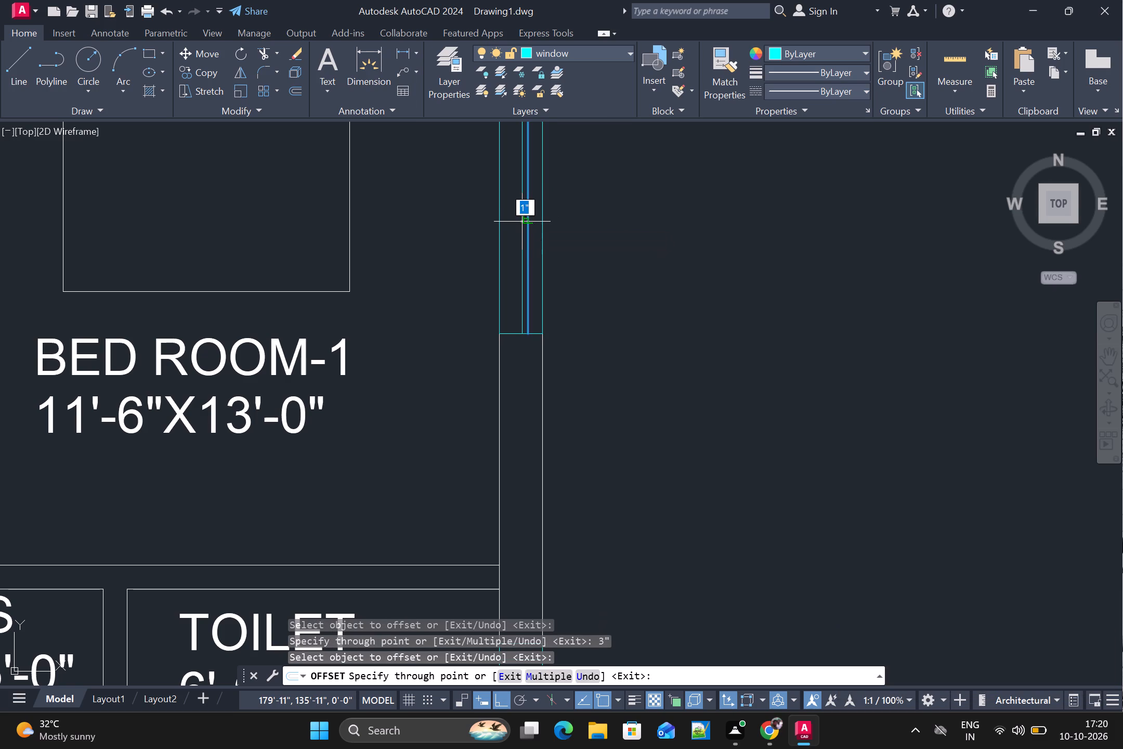
pyautogui.write('3"')
pyautogui.press('Return')
# Offset the outer line of the window in the 6'-6"X5' Toilet inward, adding two inner lines spaced 3" apart.
pyautogui.scroll(-3, 522, 222)
pyautogui.scroll(2, 540, 474)
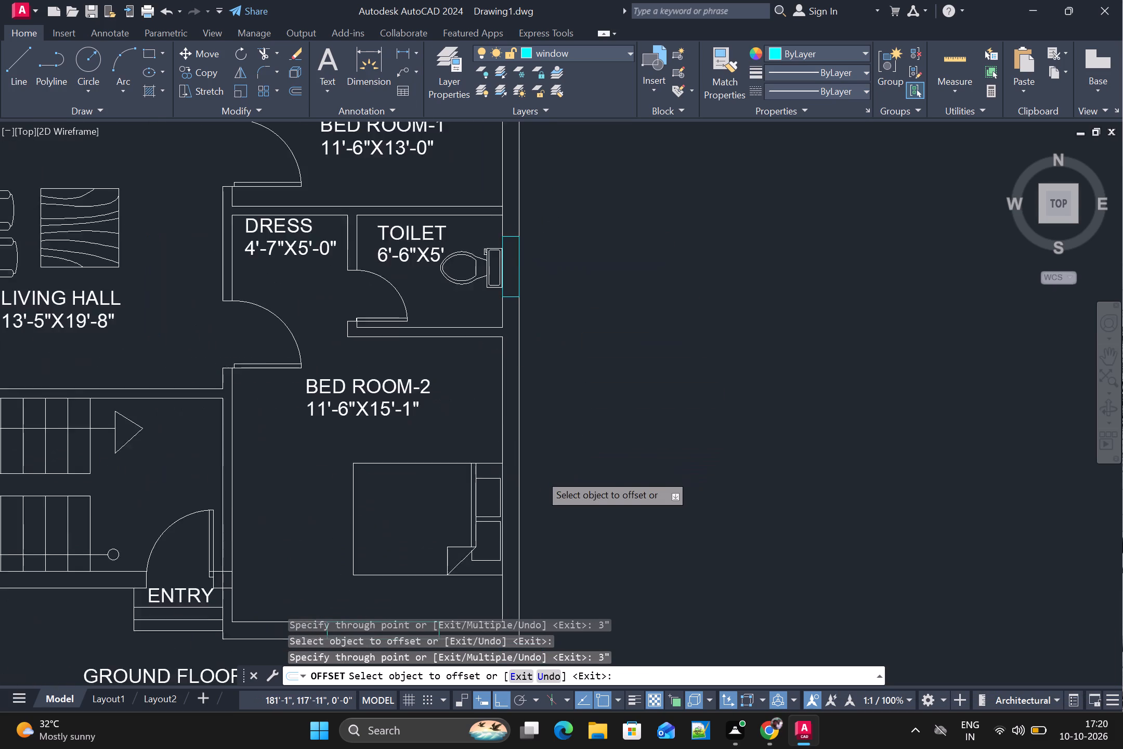
pyautogui.moveTo(505, 200); pyautogui.dragTo(505, 334, button='middle')
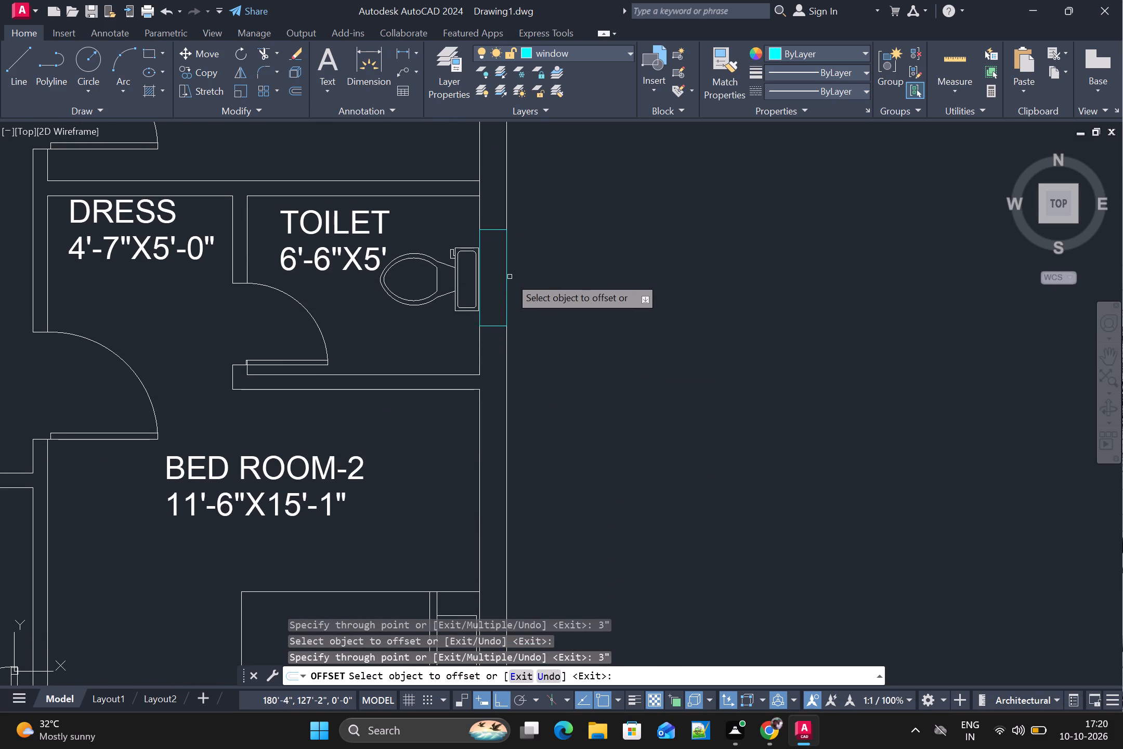
pyautogui.click(507, 277)
pyautogui.write('3"')
pyautogui.press('Return')
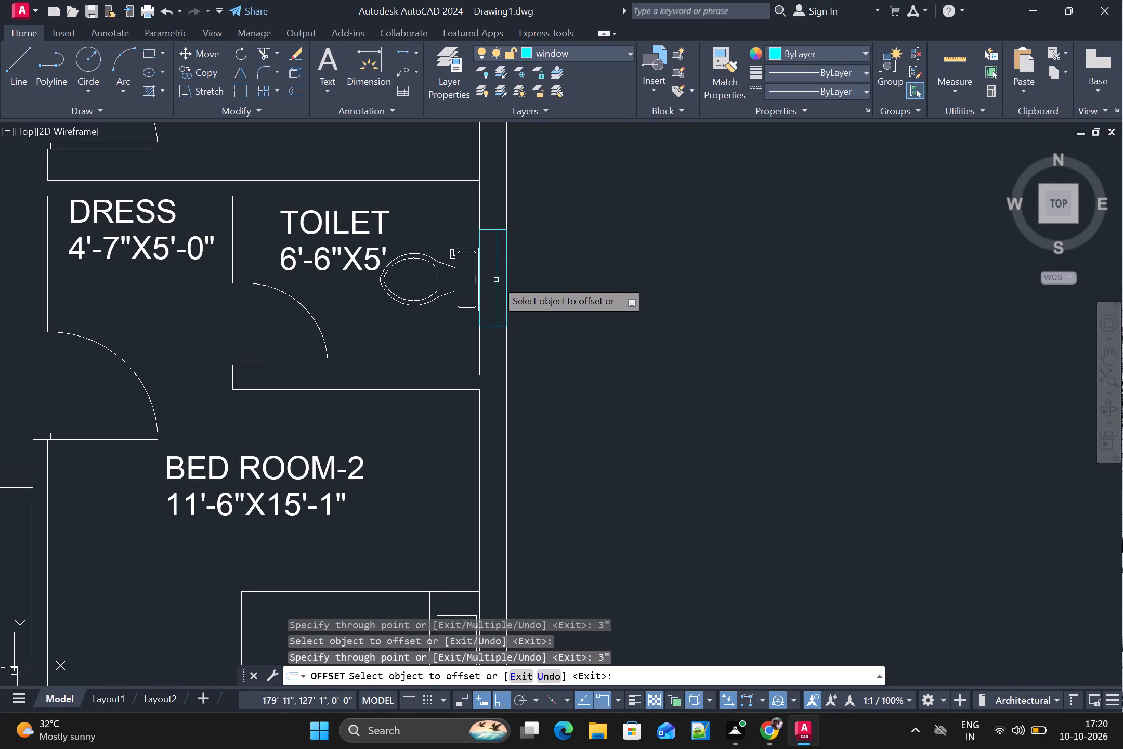
pyautogui.click(499, 279)
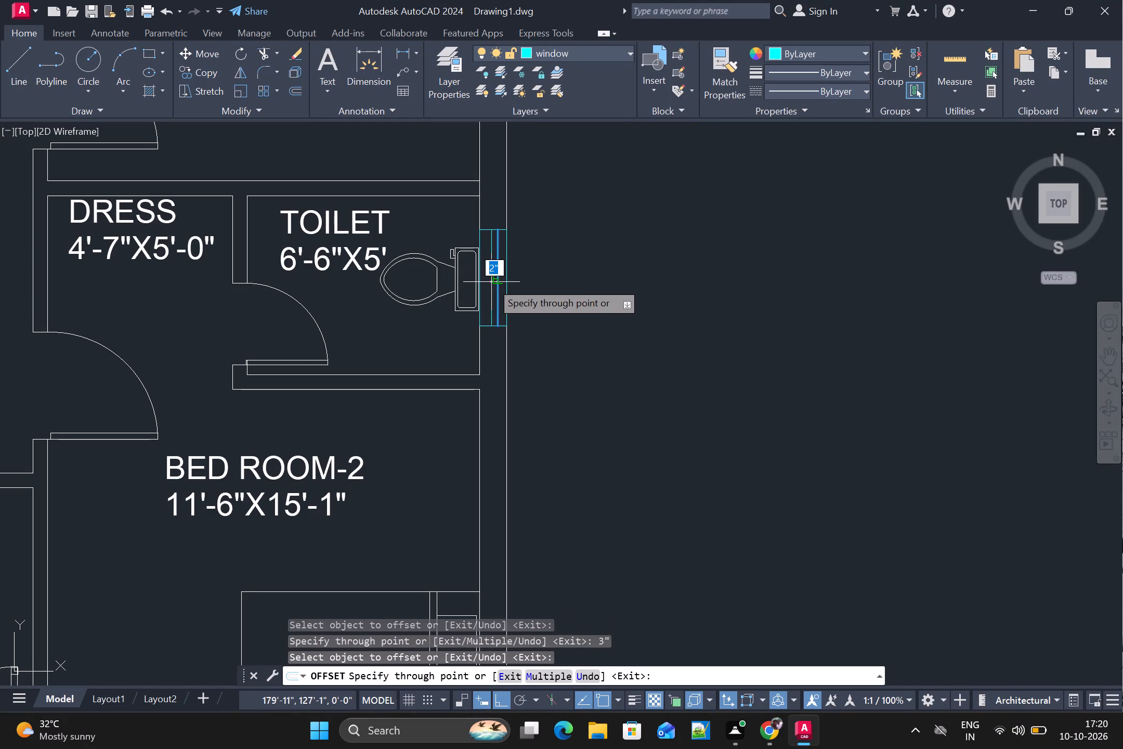
pyautogui.write('3"')
pyautogui.press('Return')
# Offset the outer line of Bed Room-2's south wall window inward to add two inner lines spaced 3" apart.
pyautogui.scroll(-2, 491, 282)
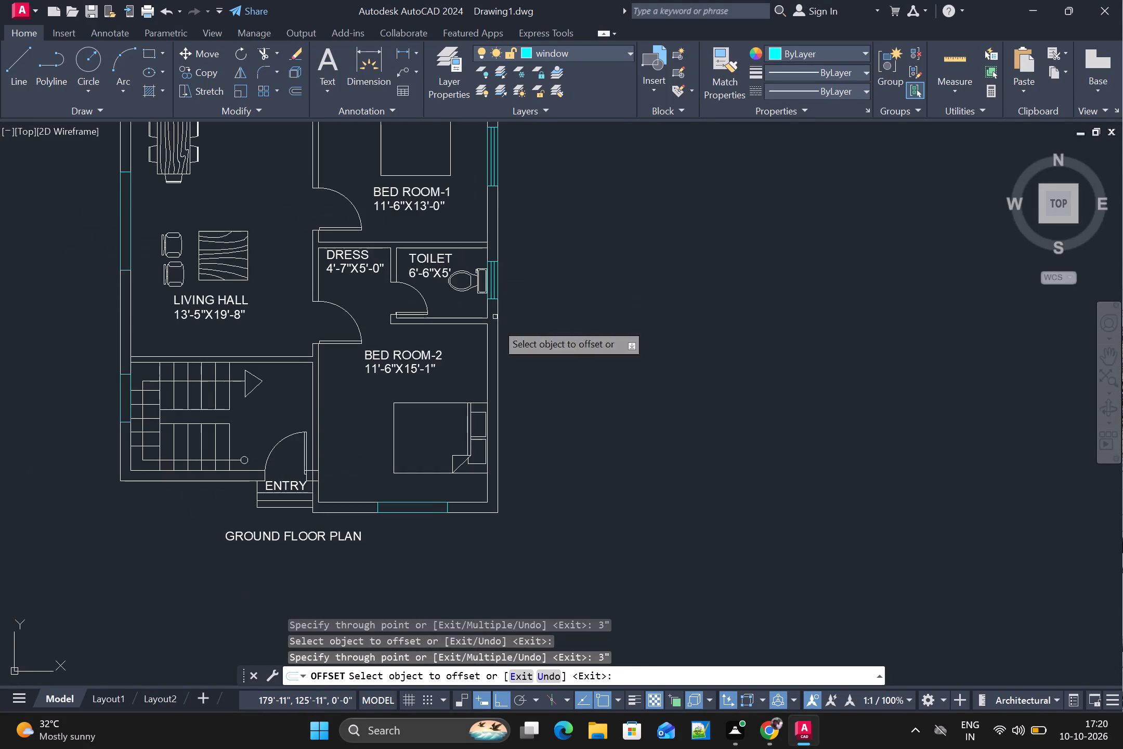
pyautogui.scroll(1, 527, 405)
pyautogui.moveTo(469, 517); pyautogui.dragTo(599, 381, button='middle')
pyautogui.scroll(2, 460, 452)
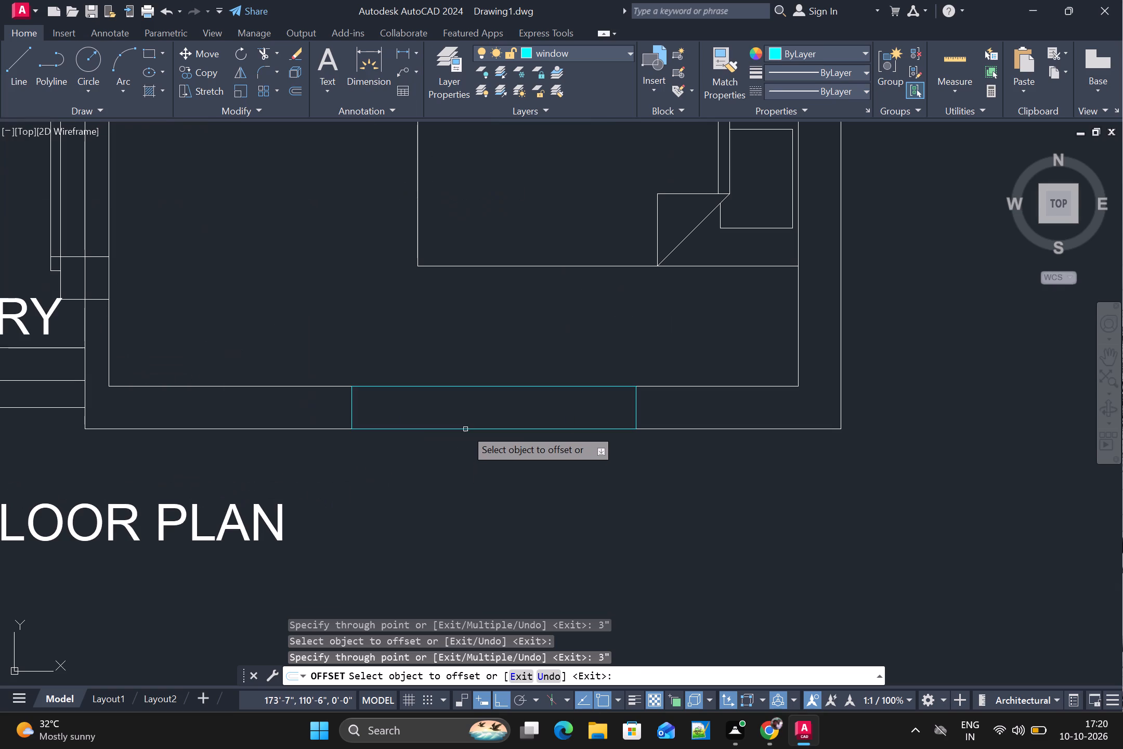
pyautogui.click(465, 429)
pyautogui.write('3"')
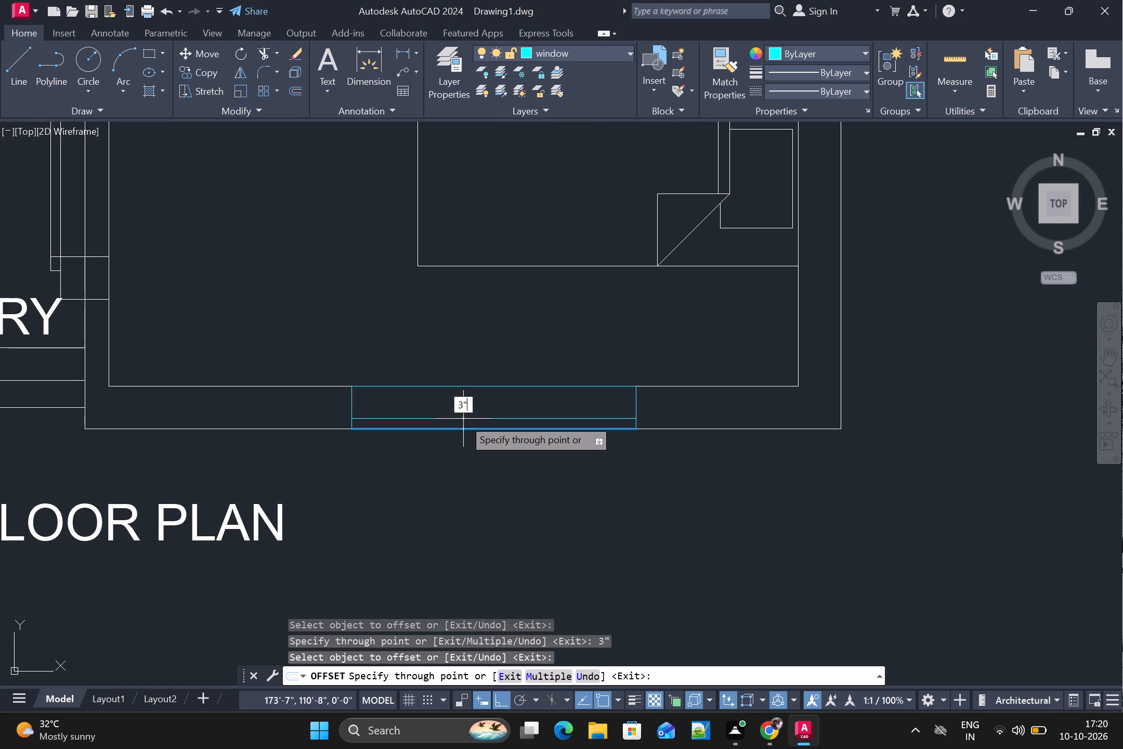
pyautogui.press('Return')
pyautogui.scroll(1, 463, 419)
pyautogui.click(466, 413)
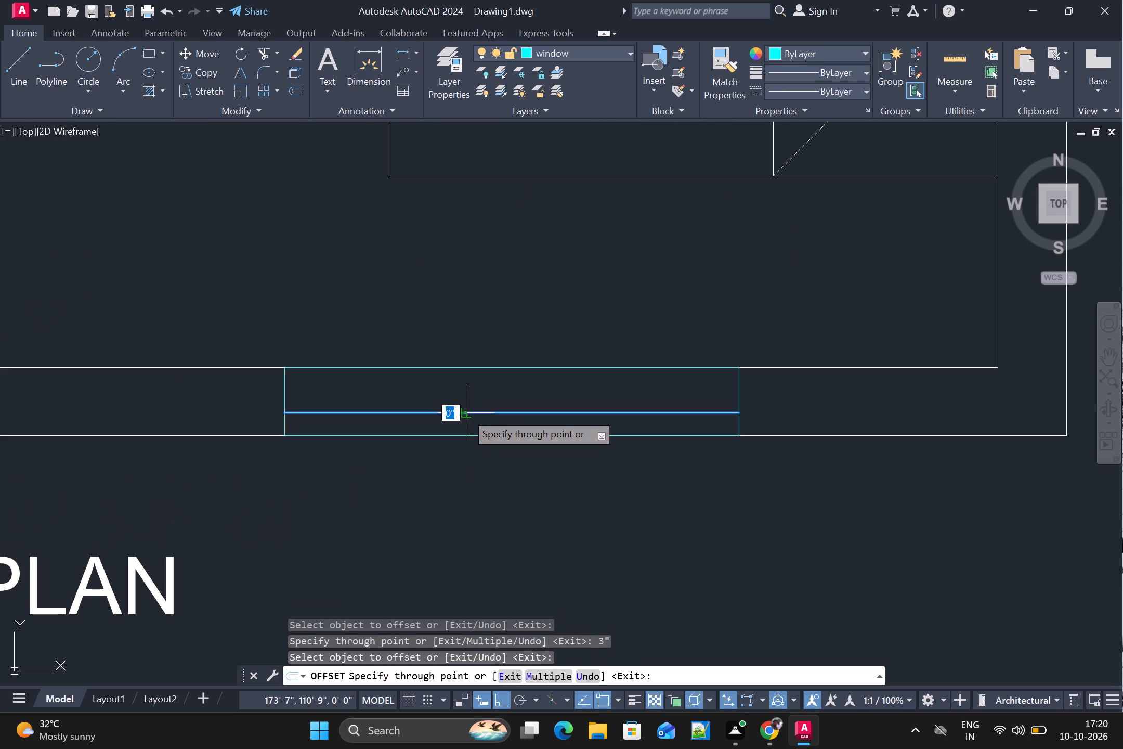
pyautogui.write('3"')
pyautogui.press('Return')
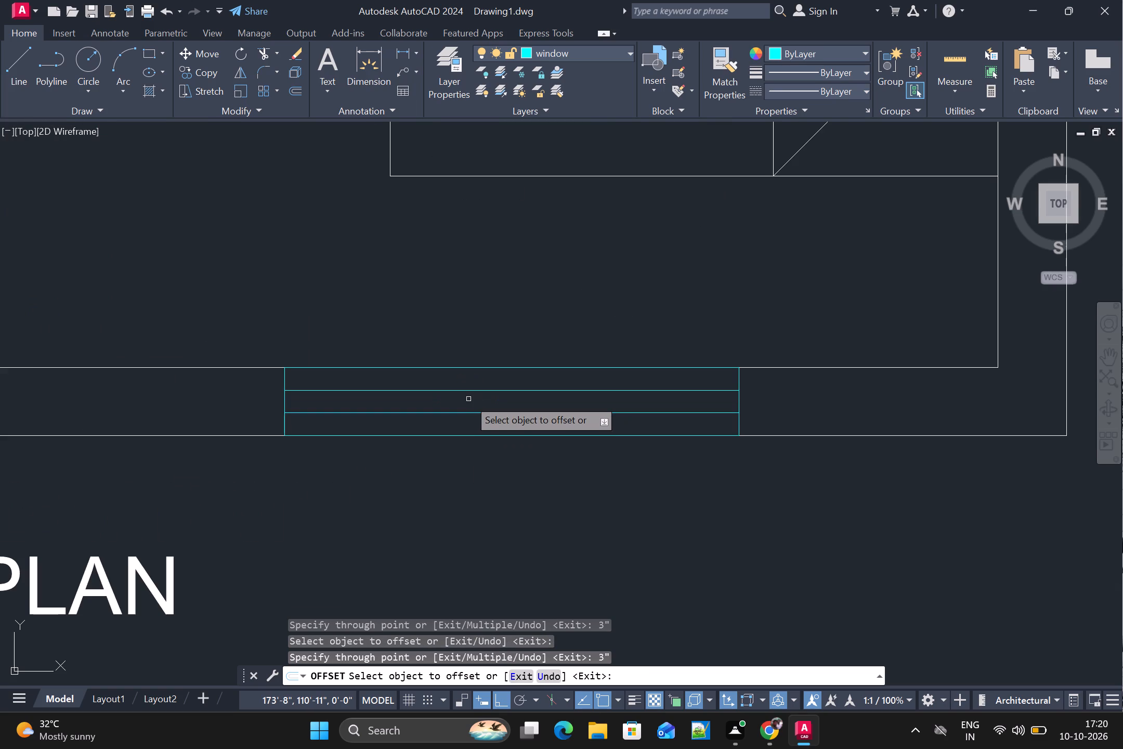
# Offset the outer line of the west window beside the staircase inward to add two inner lines spaced 3" apart.
pyautogui.scroll(-4, 468, 399)
pyautogui.moveTo(315, 313); pyautogui.dragTo(594, 462, button='middle')
pyautogui.scroll(1, 263, 395)
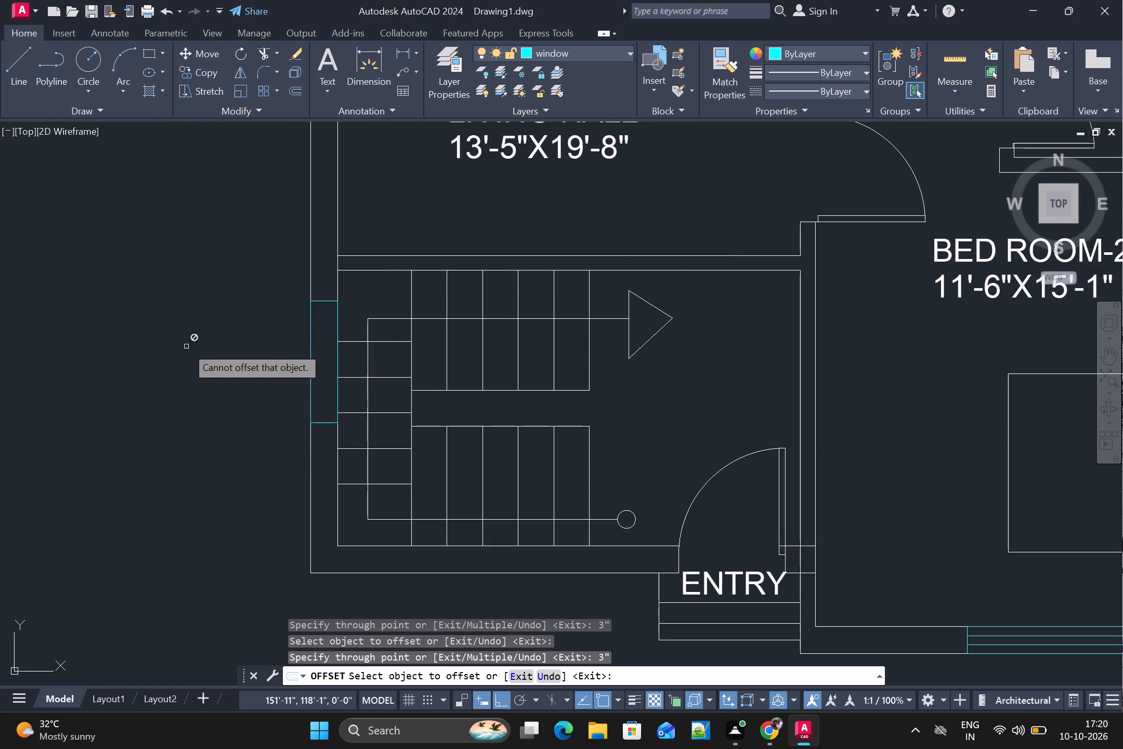
pyautogui.scroll(1, 290, 361)
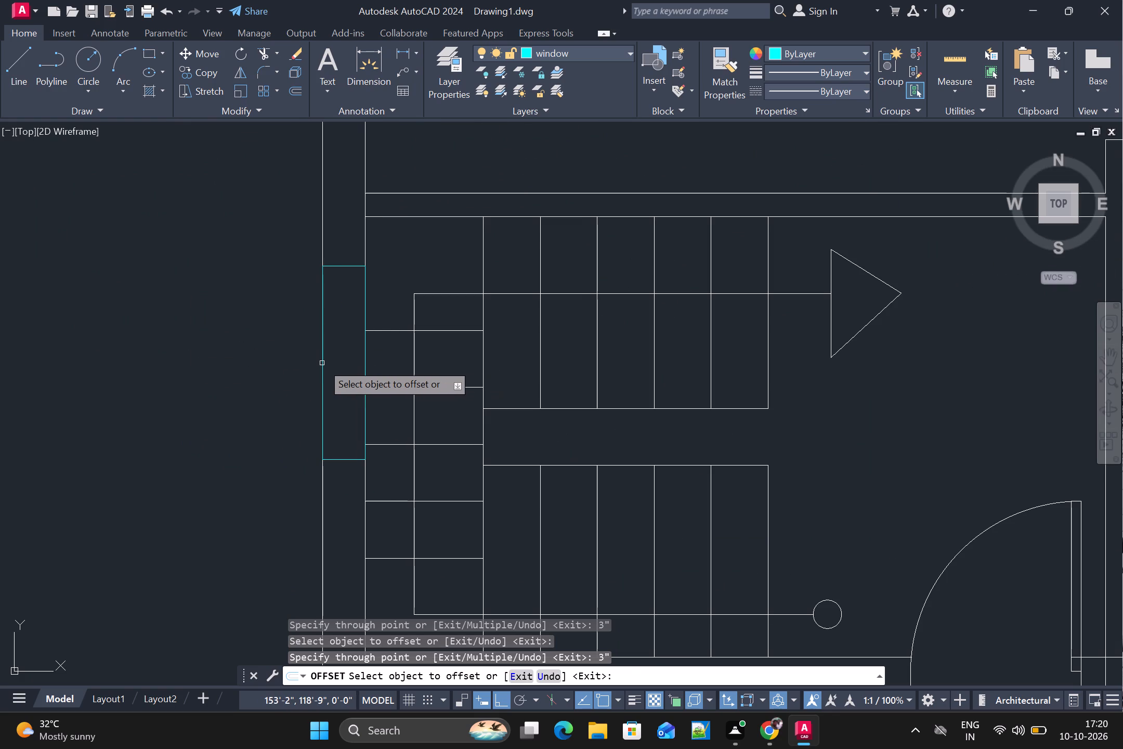
pyautogui.click(322, 363)
pyautogui.write('3"')
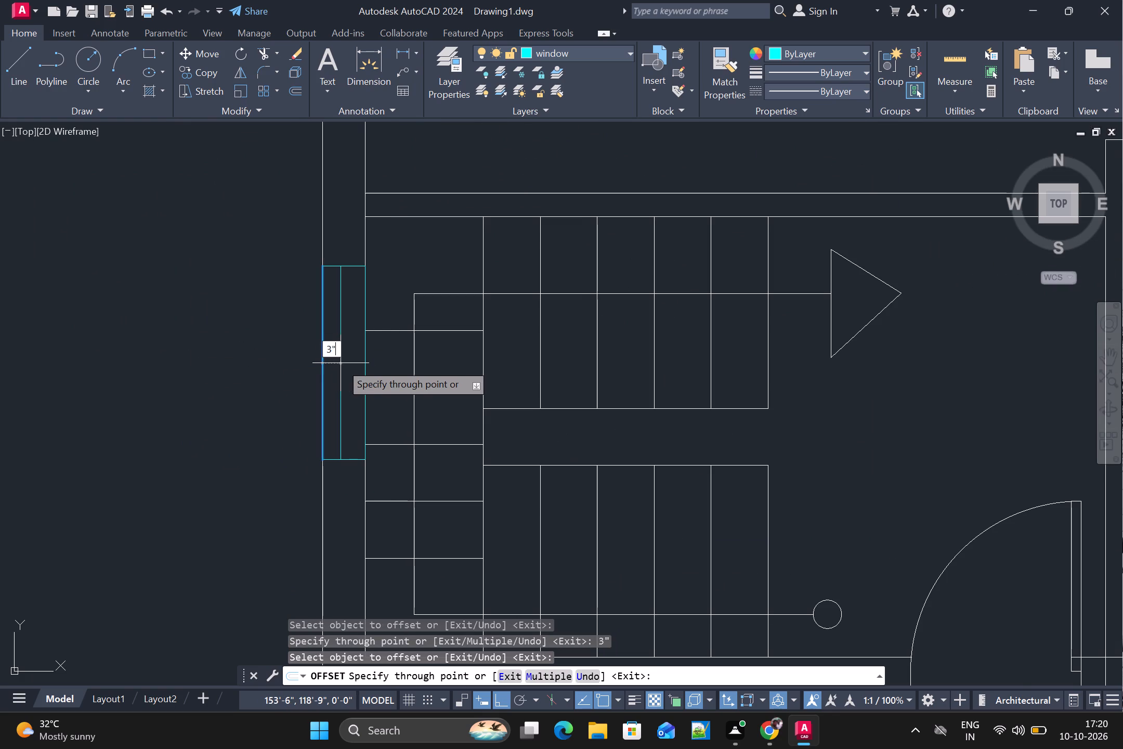
pyautogui.press('Return')
pyautogui.scroll(1, 341, 363)
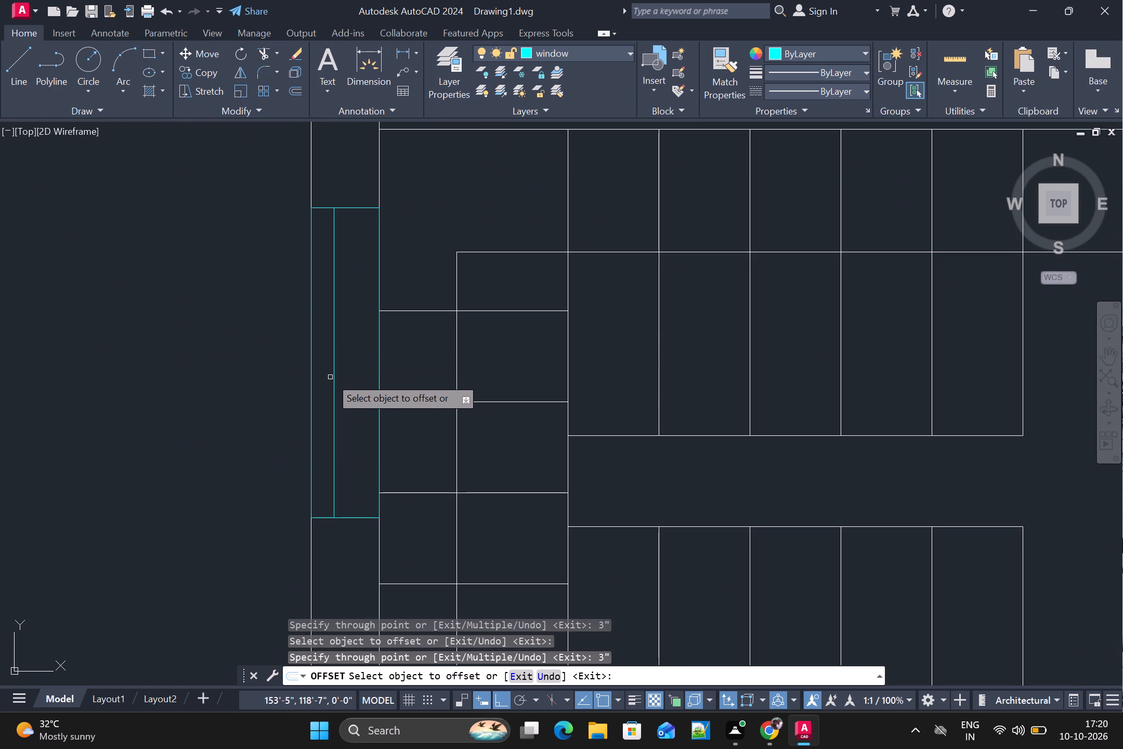
pyautogui.click(335, 374)
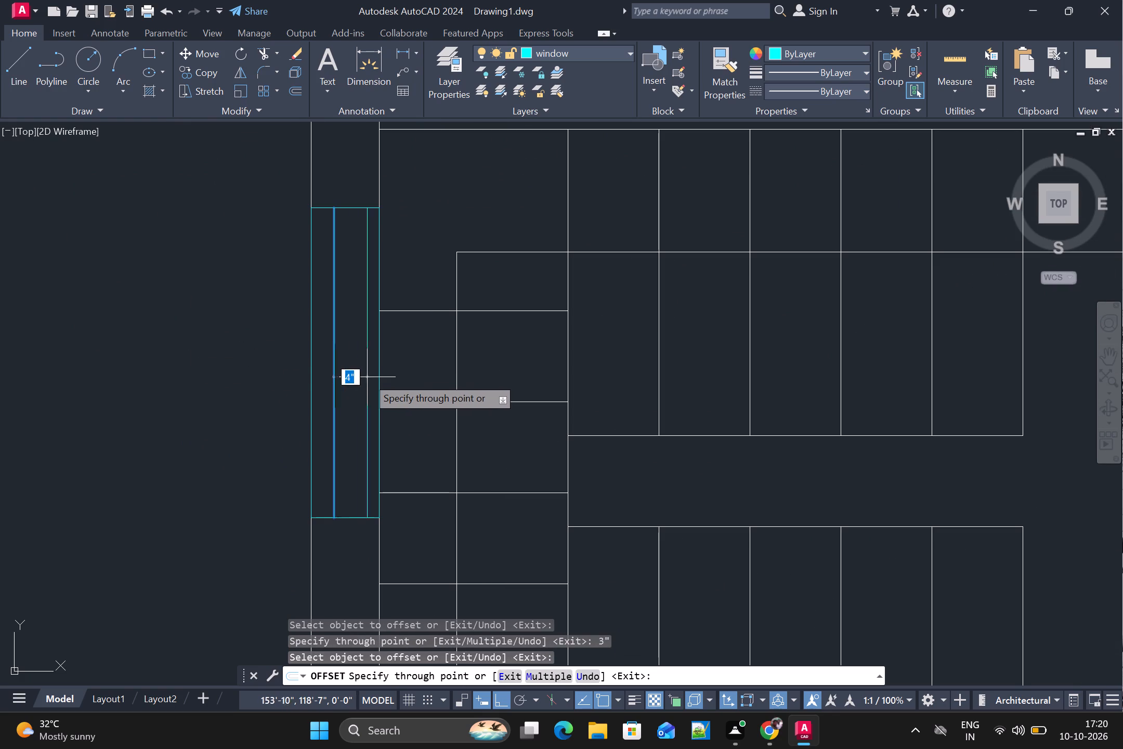
pyautogui.write('3"')
pyautogui.press('Return')
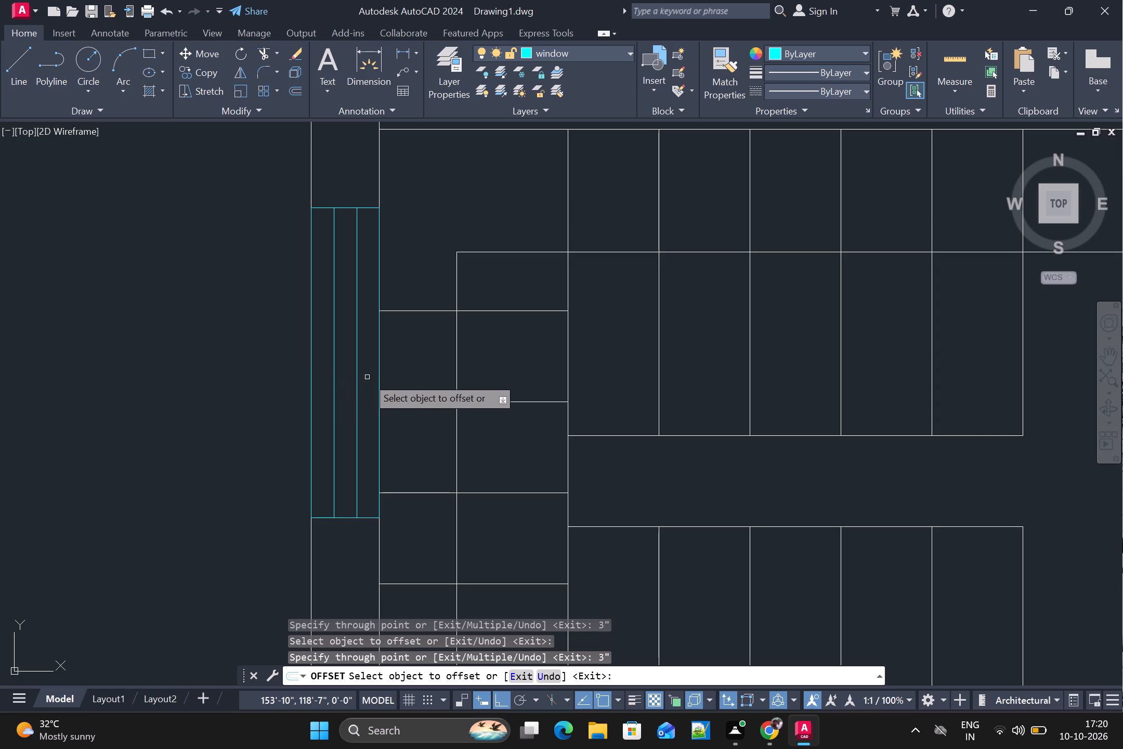
# Offset the outer line of the Living Hall's west window inward to add two inner lines spaced 3" apart.
pyautogui.scroll(-2, 367, 377)
pyautogui.moveTo(387, 252); pyautogui.dragTo(397, 742, button='middle')
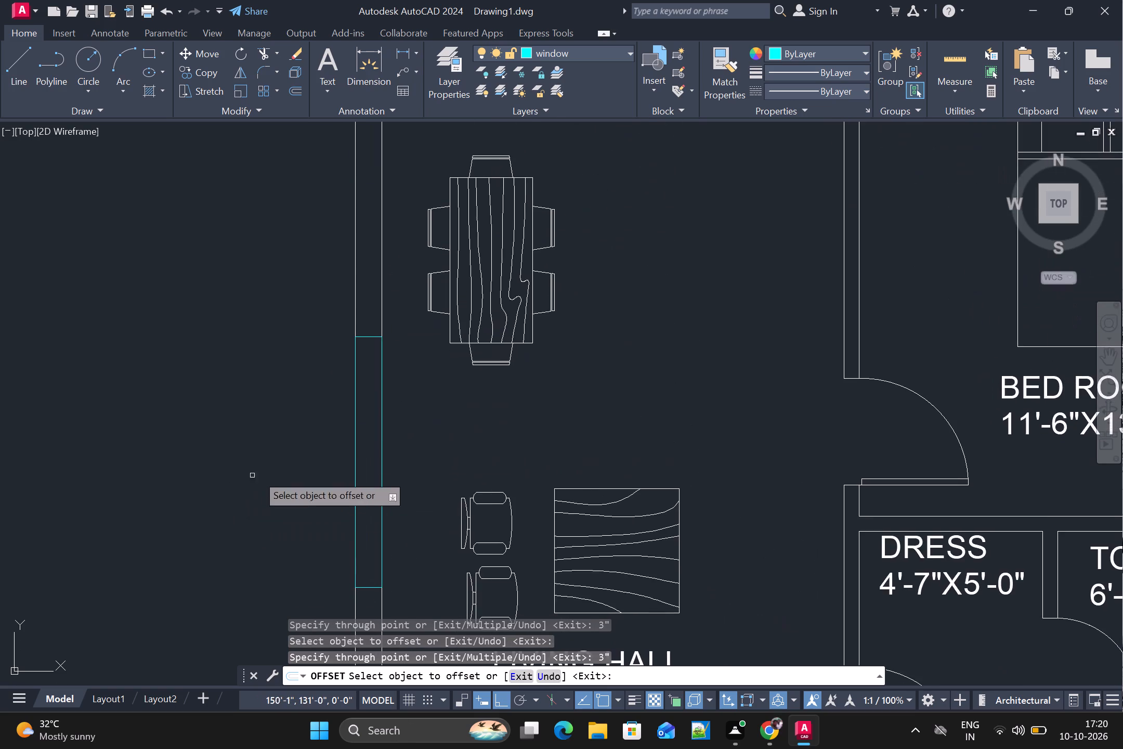
pyautogui.scroll(1, 367, 461)
pyautogui.click(347, 448)
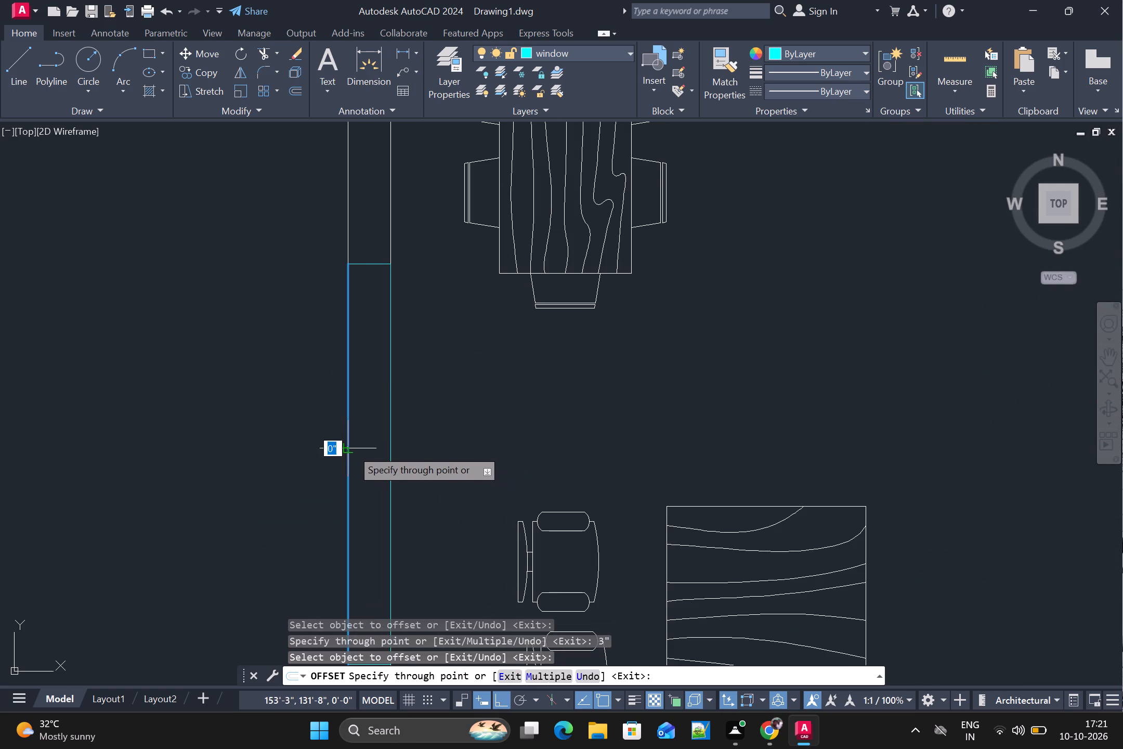
pyautogui.write('3"')
pyautogui.press('Return')
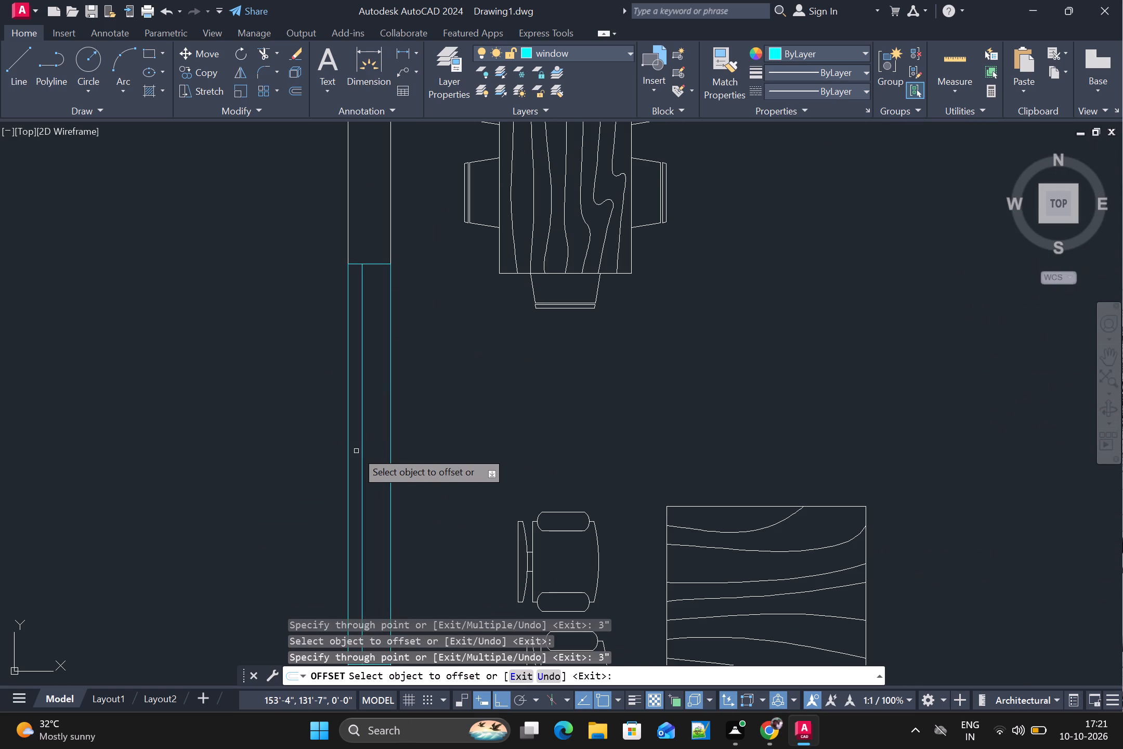
pyautogui.scroll(1, 356, 451)
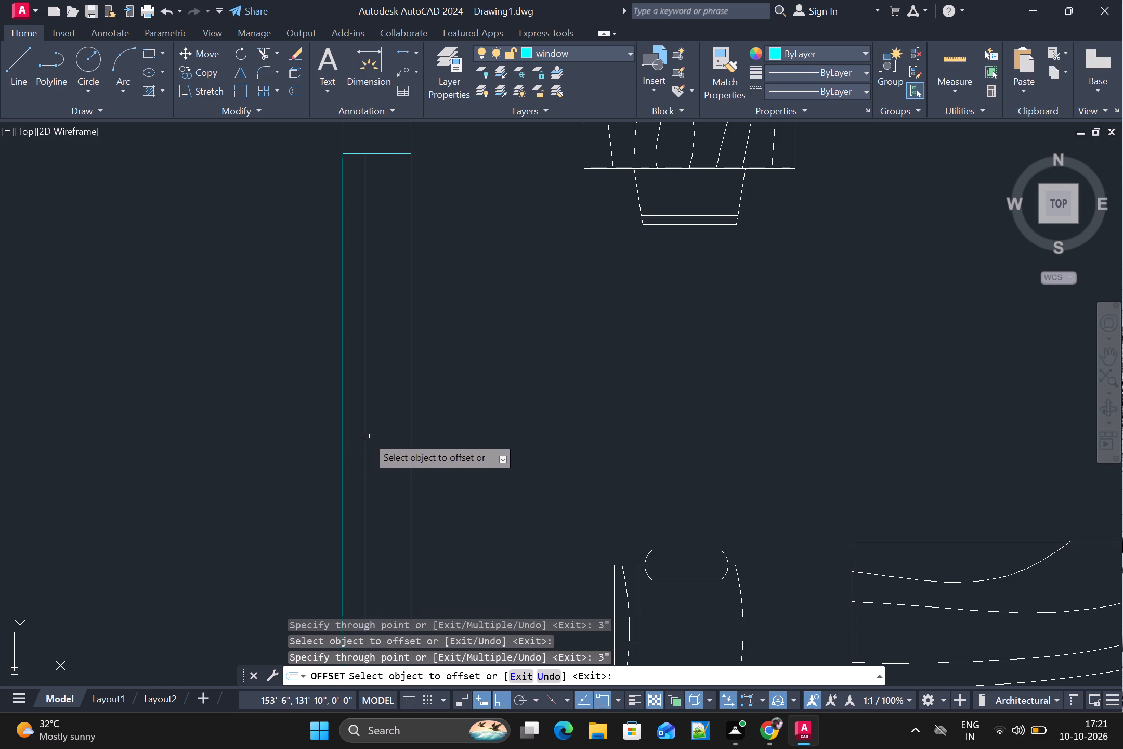
pyautogui.click(367, 436)
pyautogui.write('3"')
pyautogui.press('Return')
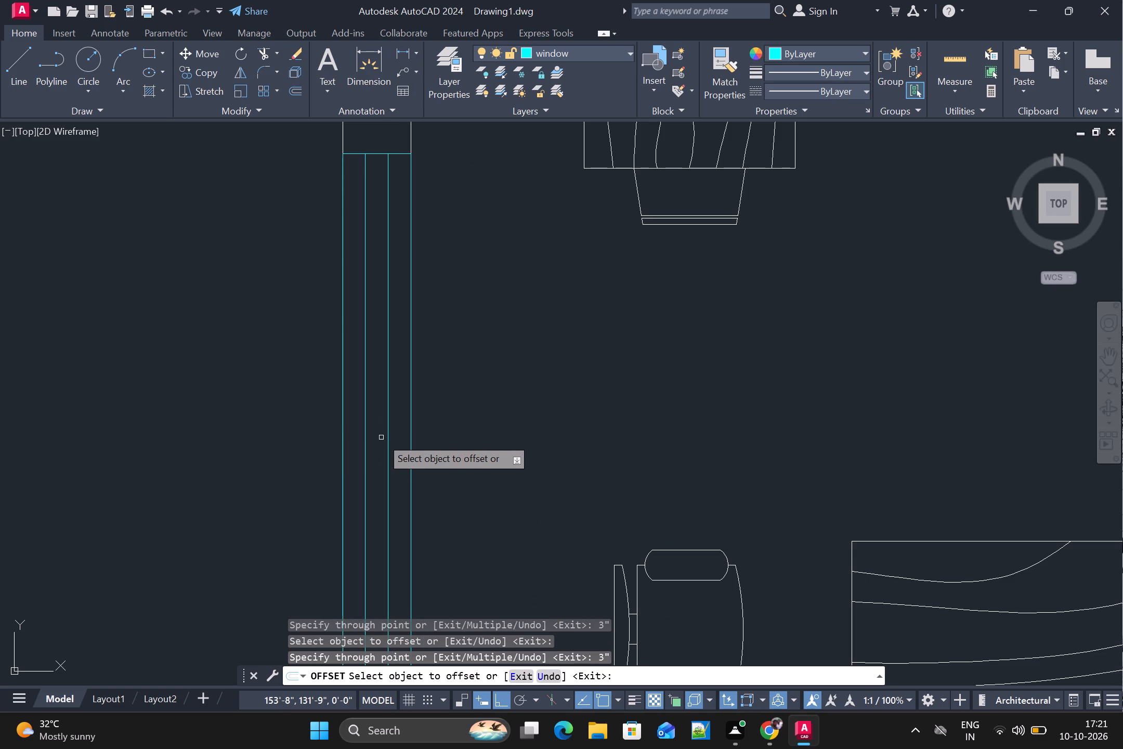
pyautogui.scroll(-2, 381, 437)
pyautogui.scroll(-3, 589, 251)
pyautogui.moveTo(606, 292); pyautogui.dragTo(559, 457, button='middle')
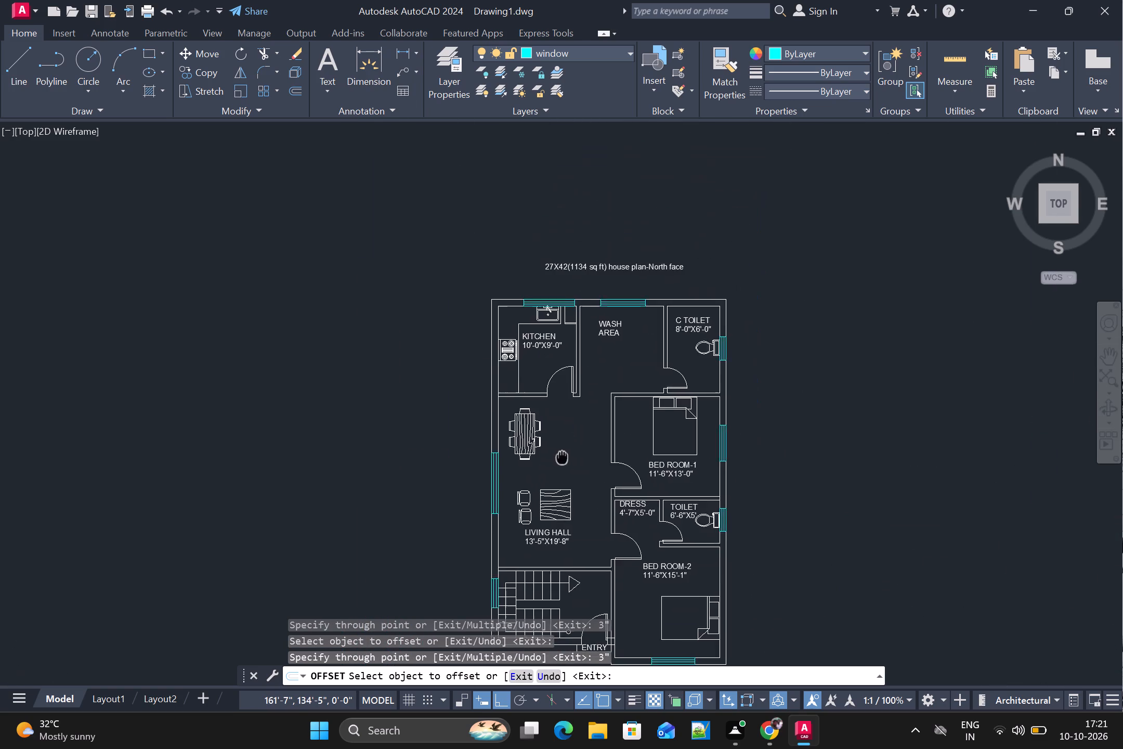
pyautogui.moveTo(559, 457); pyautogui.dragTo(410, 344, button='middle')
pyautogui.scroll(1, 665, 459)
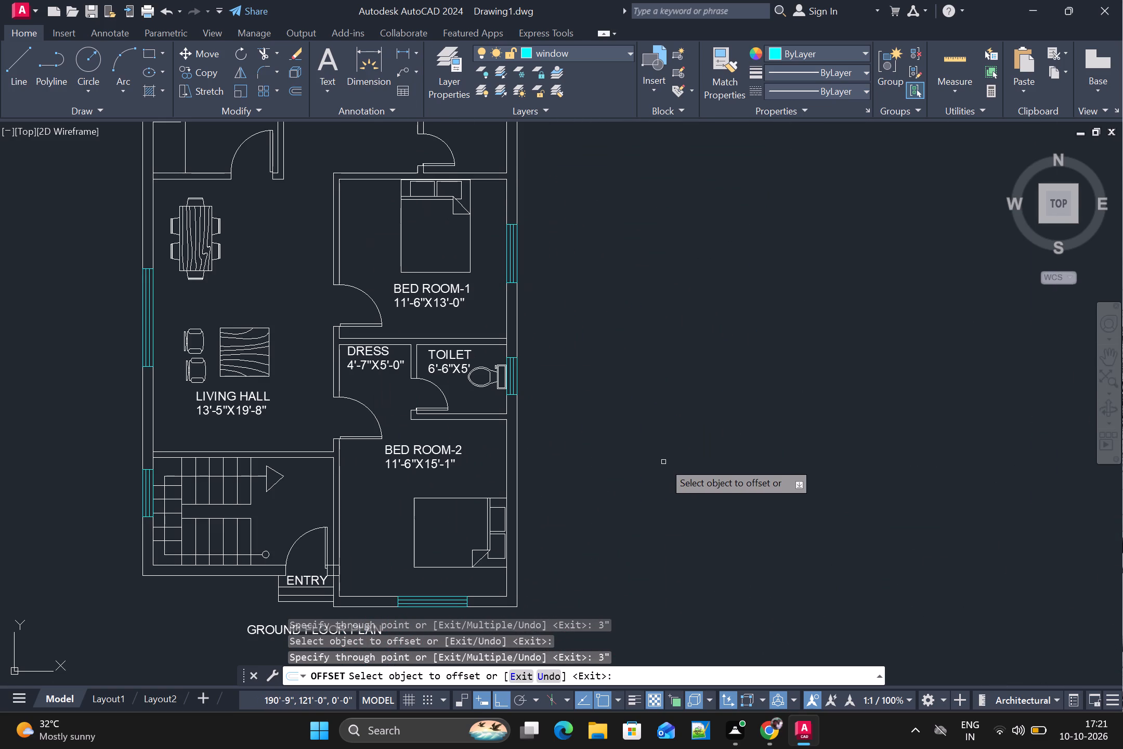
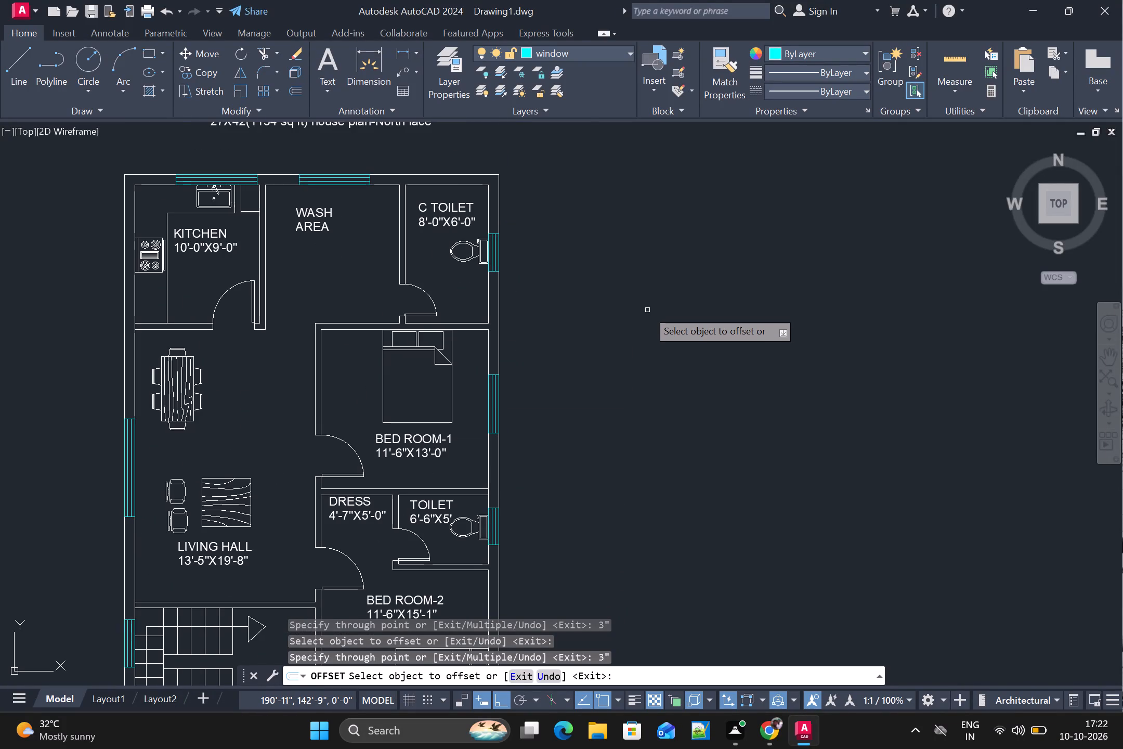
# Add a linear dimension for the house plan's overall width, placed just outside the north exterior wall.
pyautogui.press('Escape')
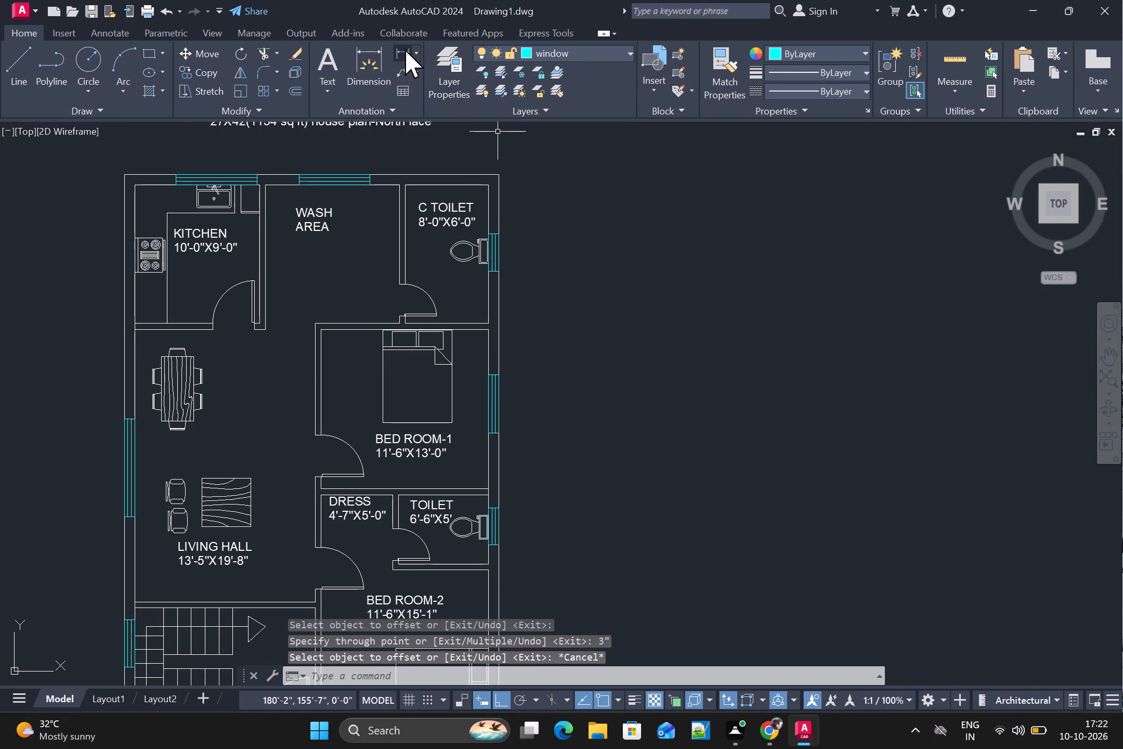
pyautogui.click(404, 48)
pyautogui.click(126, 172)
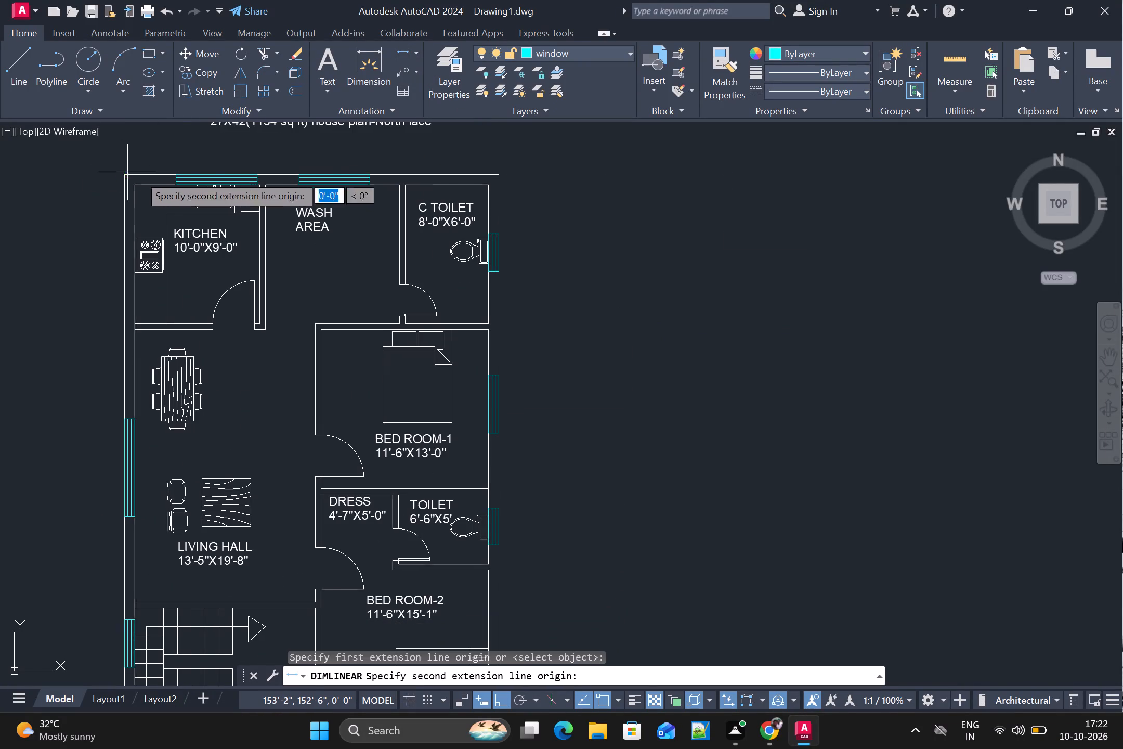
pyautogui.click(501, 176)
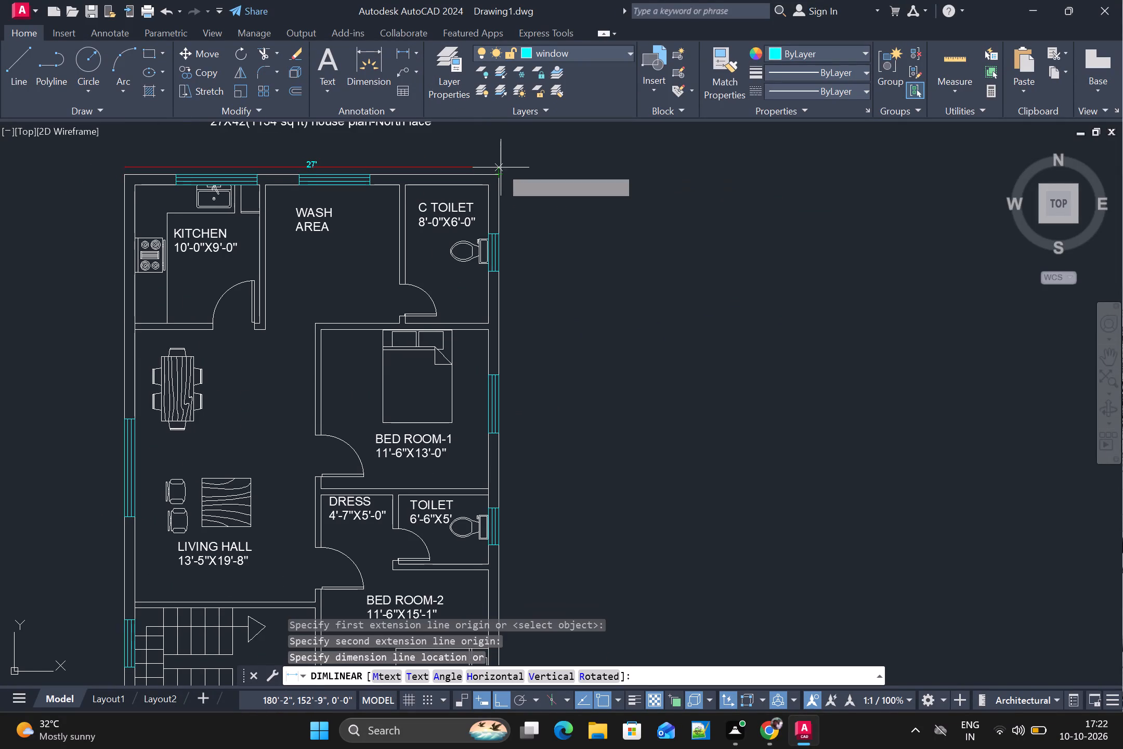
pyautogui.click(502, 153)
# Add a vertical linear dimension for the overall length from the northeast to the southeast corner, placed just outside the east wall.
pyautogui.moveTo(561, 218); pyautogui.dragTo(541, 212, button='middle')
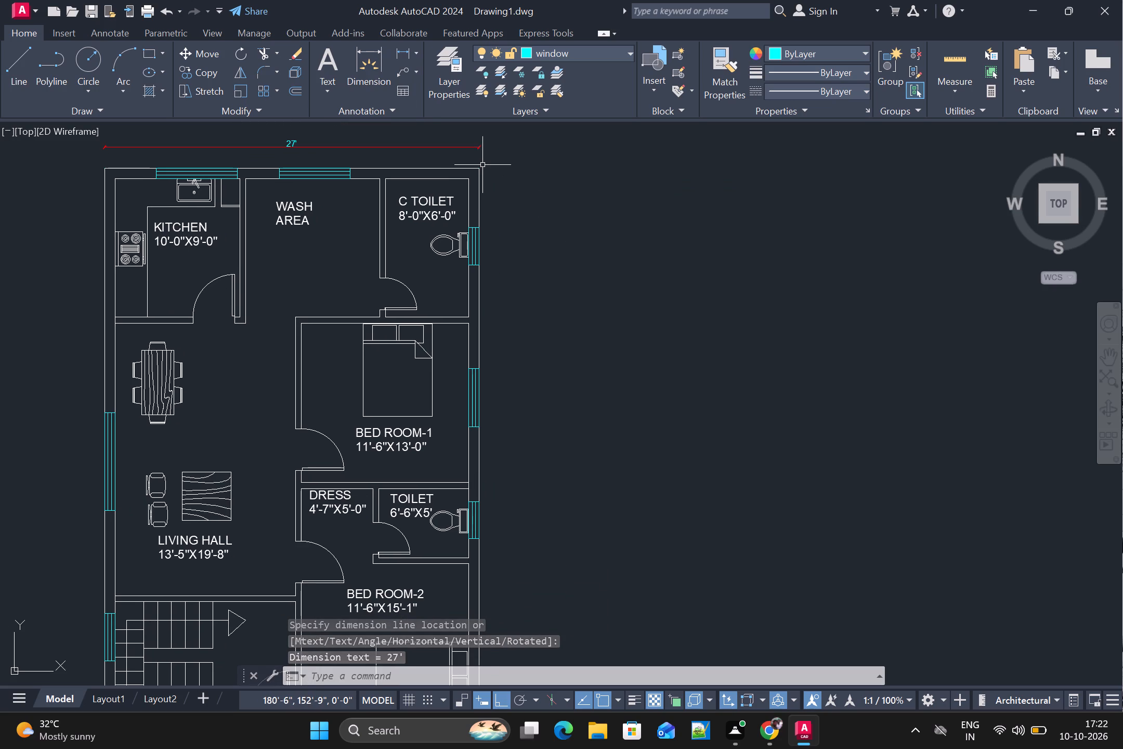
pyautogui.press('space')
pyautogui.click(478, 173)
pyautogui.scroll(-2, 498, 277)
pyautogui.scroll(2, 492, 473)
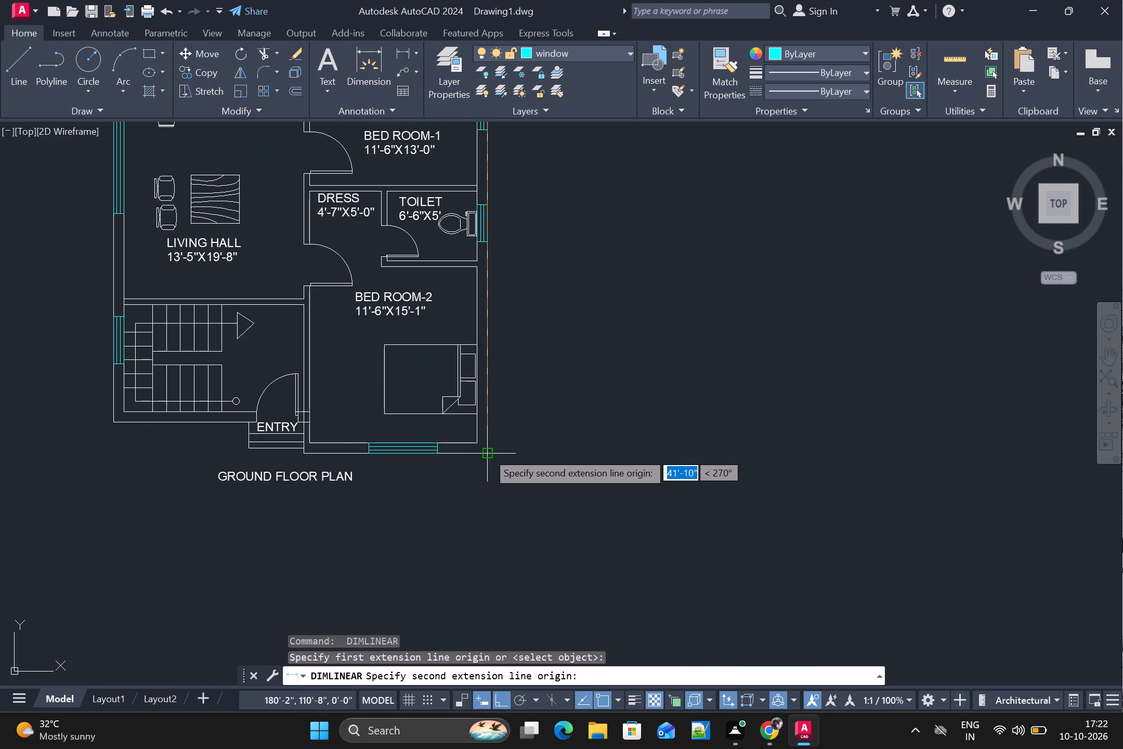
pyautogui.click(487, 453)
pyautogui.click(518, 450)
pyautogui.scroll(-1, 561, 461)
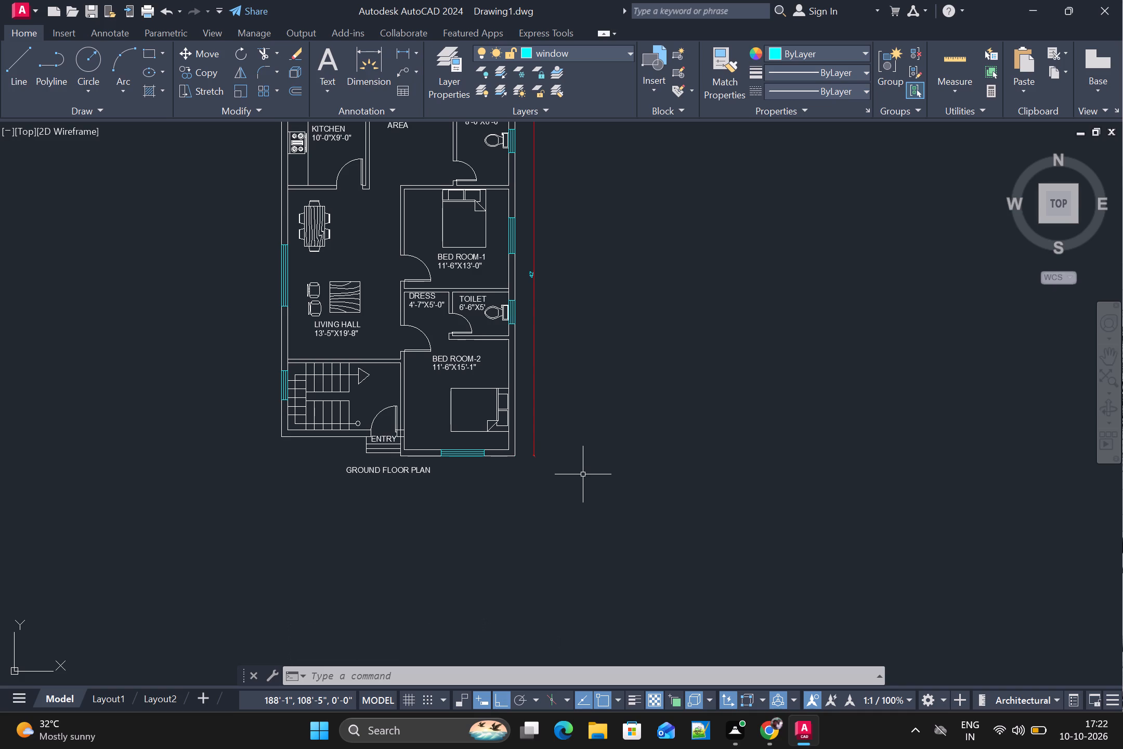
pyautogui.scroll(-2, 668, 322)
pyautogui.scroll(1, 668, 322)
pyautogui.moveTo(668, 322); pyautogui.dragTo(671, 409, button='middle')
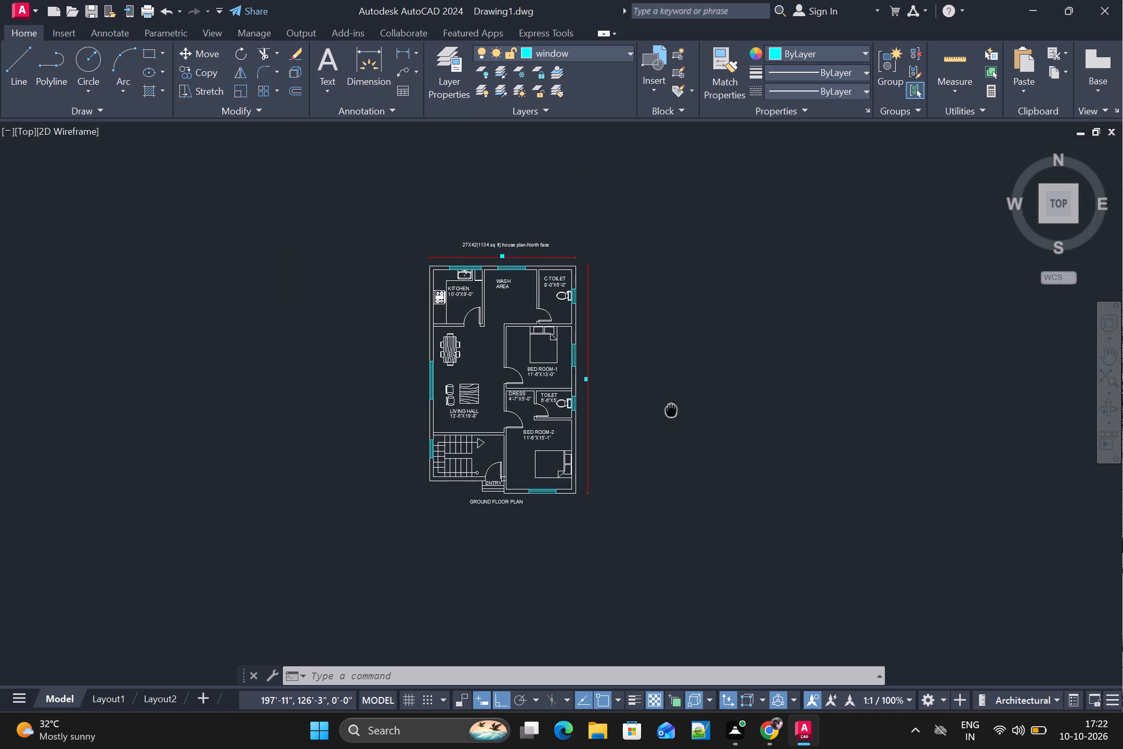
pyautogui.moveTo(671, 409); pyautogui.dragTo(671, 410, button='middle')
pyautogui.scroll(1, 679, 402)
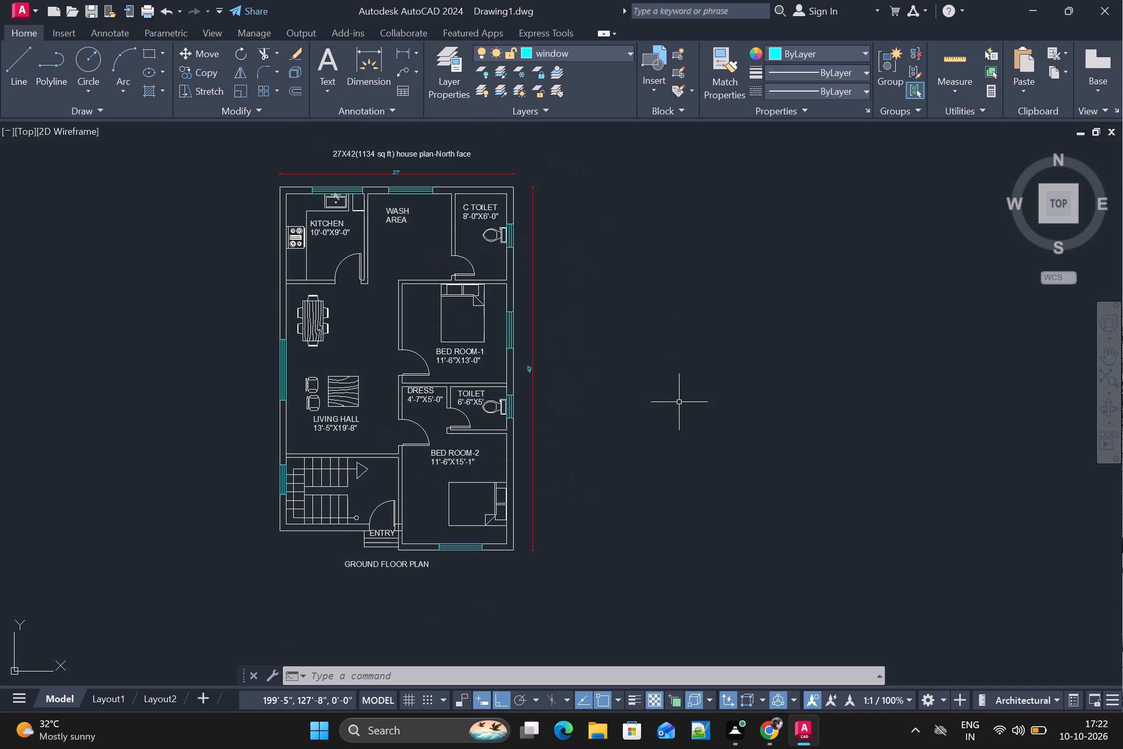
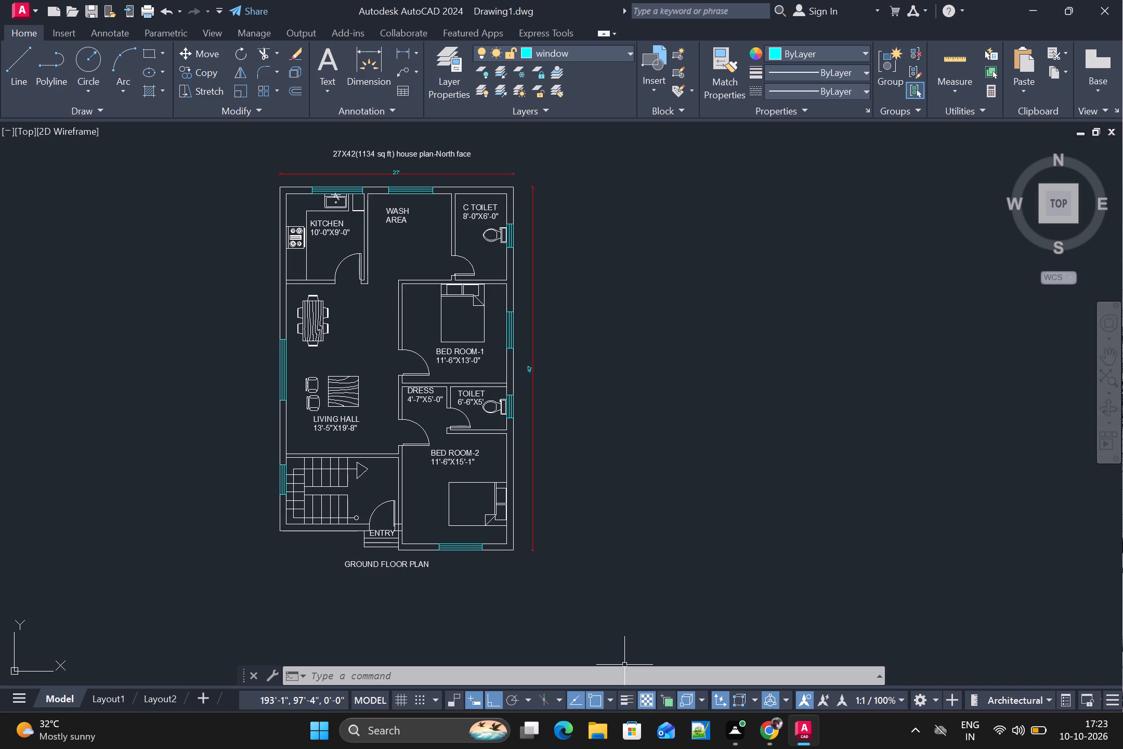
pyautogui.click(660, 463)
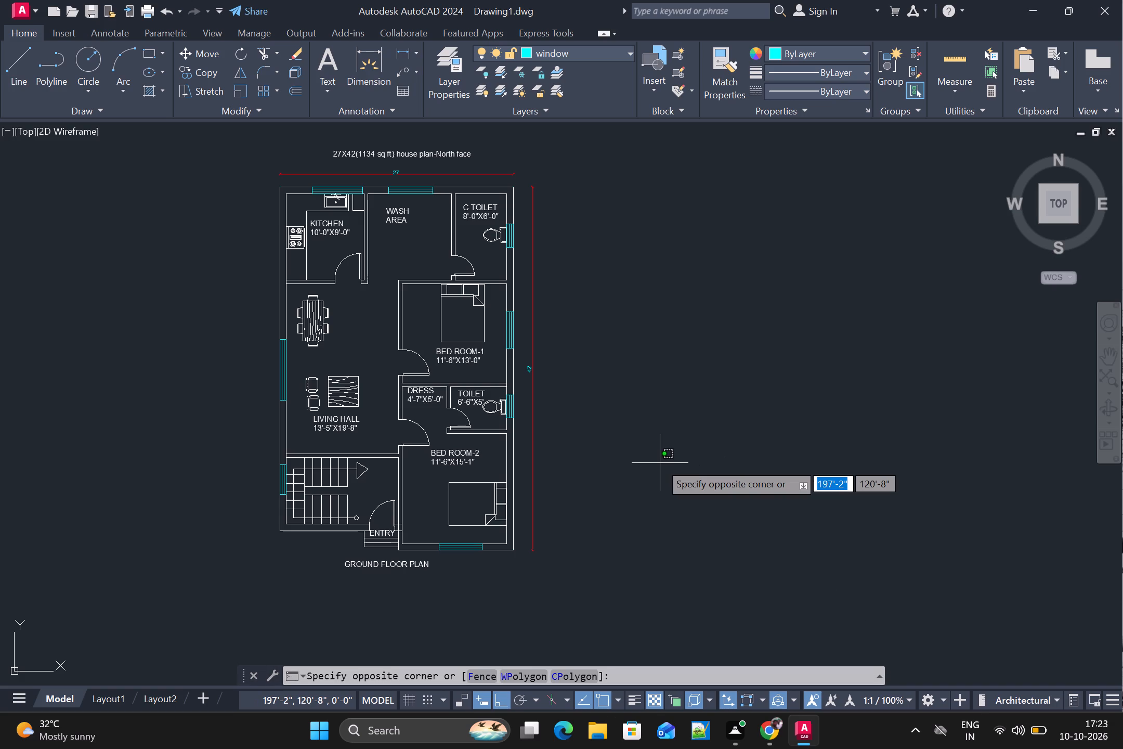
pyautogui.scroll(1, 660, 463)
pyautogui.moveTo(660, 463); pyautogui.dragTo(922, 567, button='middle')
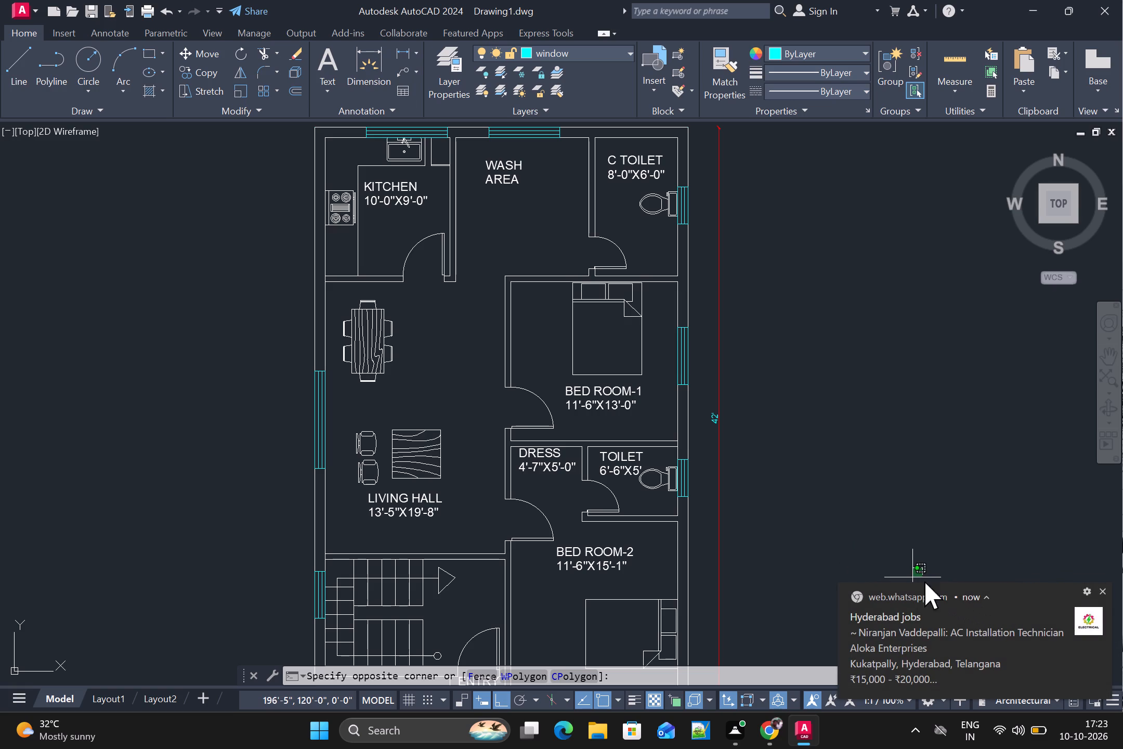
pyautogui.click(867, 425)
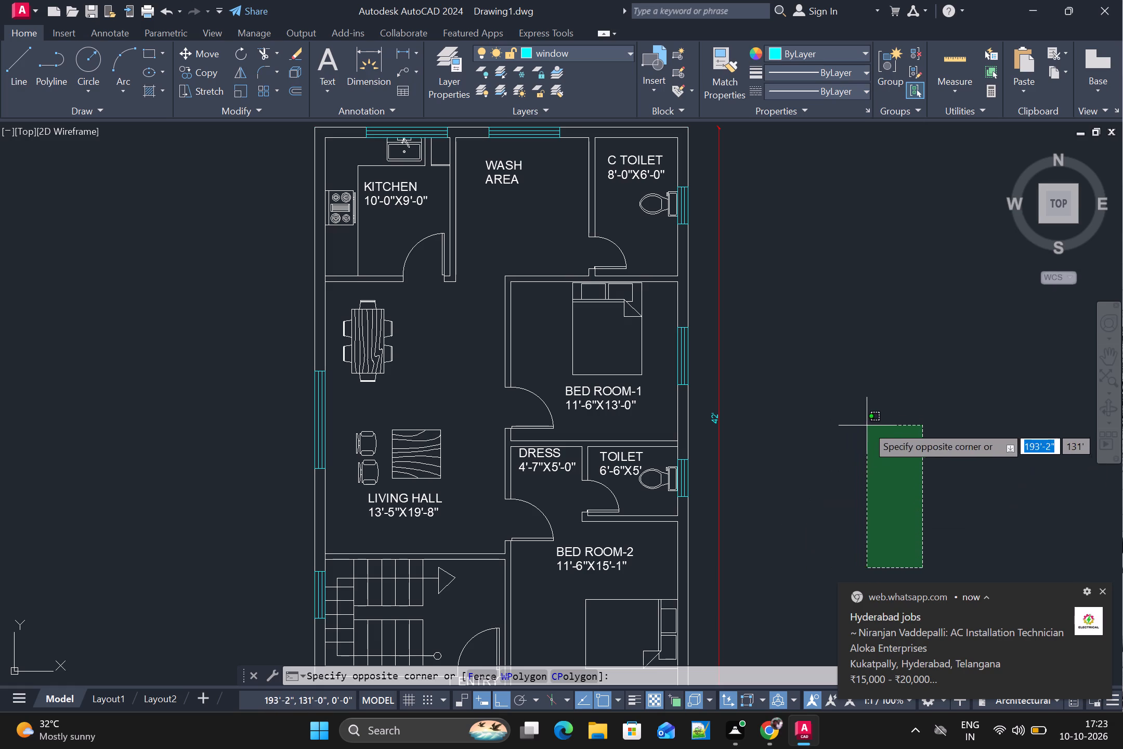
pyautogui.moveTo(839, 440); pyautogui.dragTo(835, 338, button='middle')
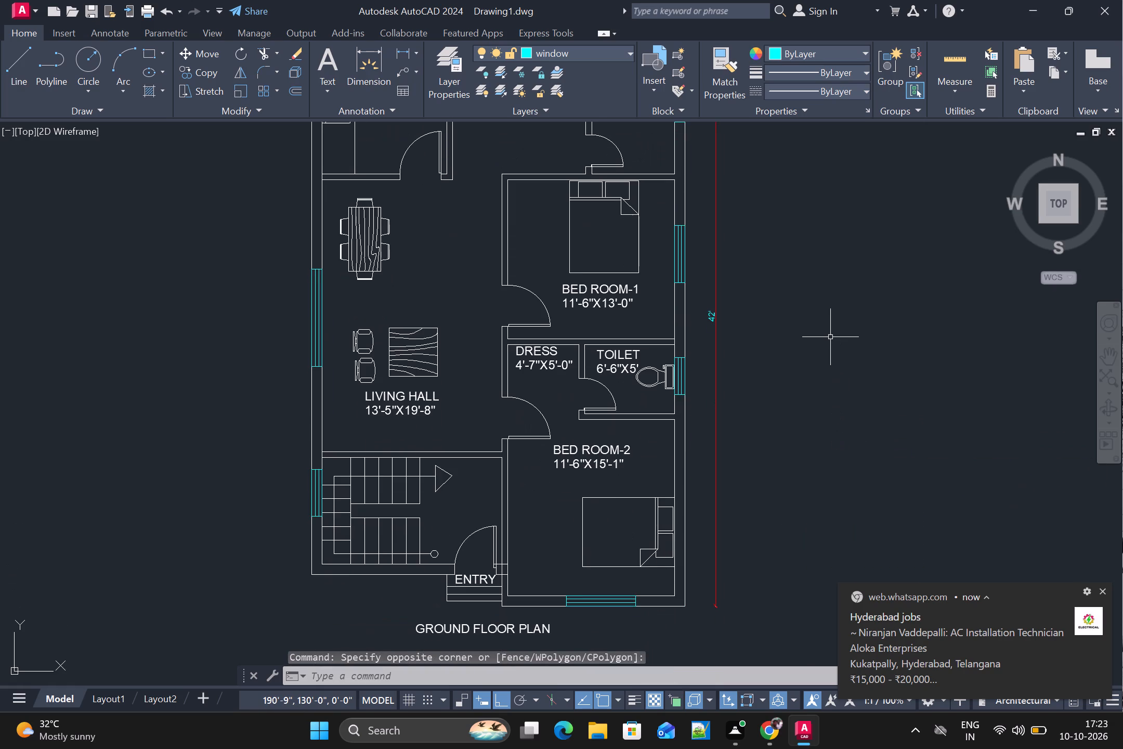
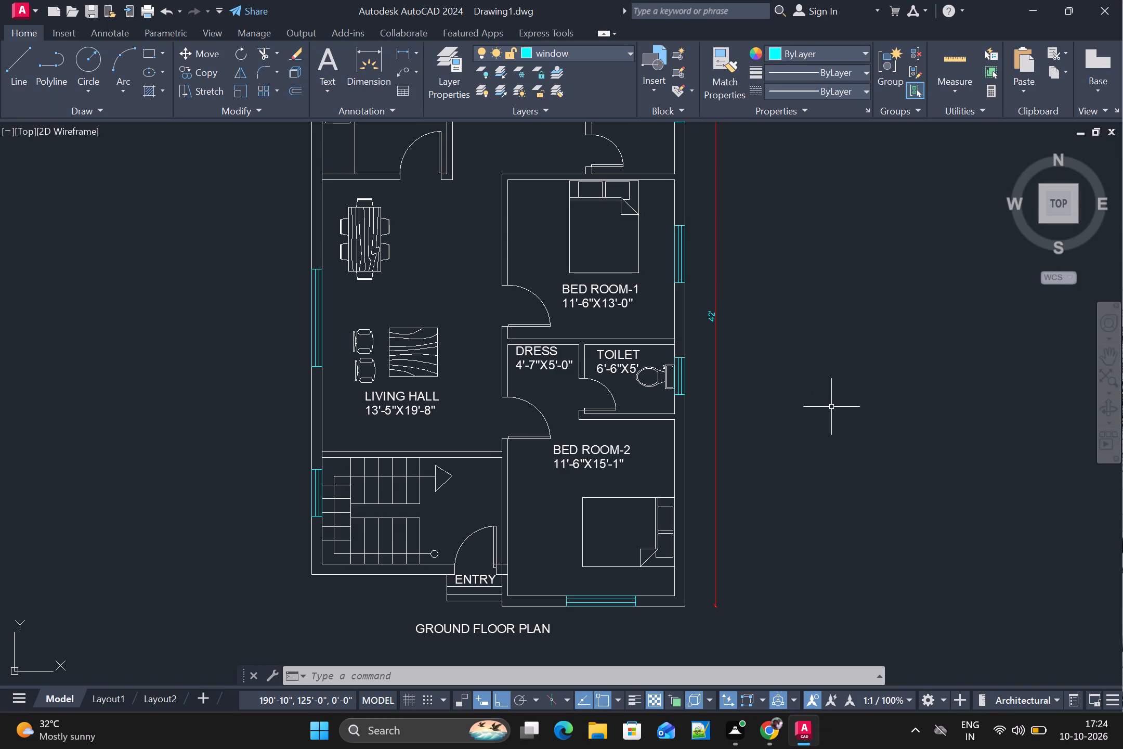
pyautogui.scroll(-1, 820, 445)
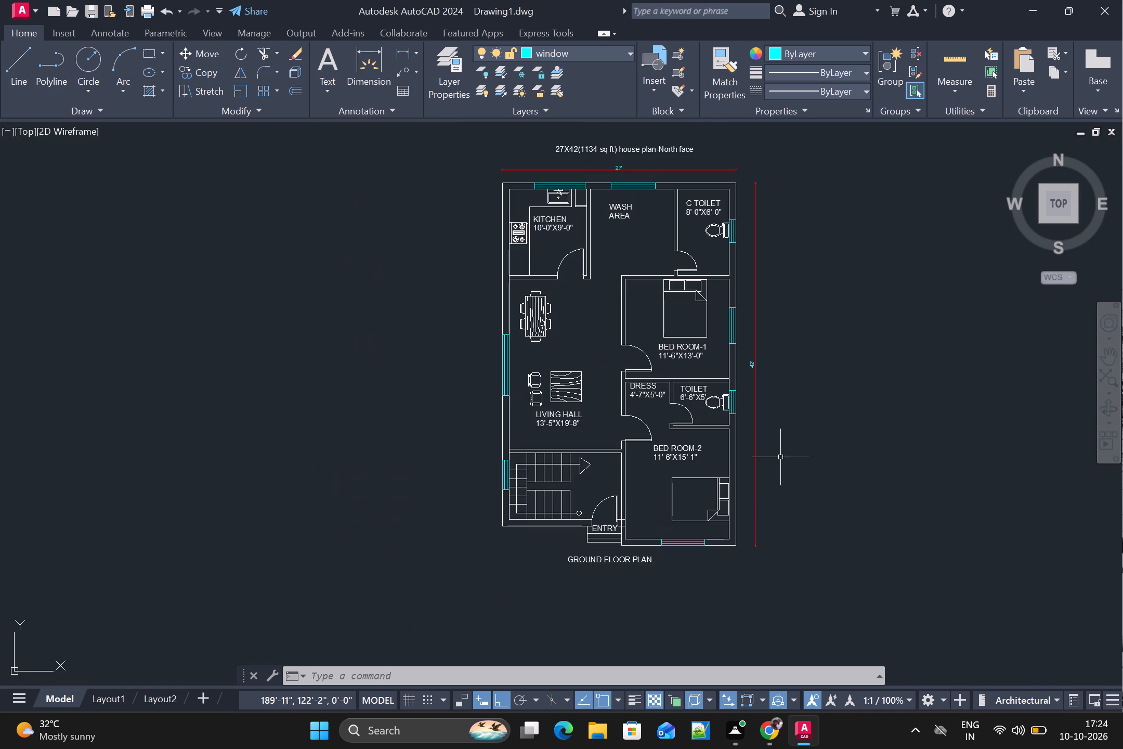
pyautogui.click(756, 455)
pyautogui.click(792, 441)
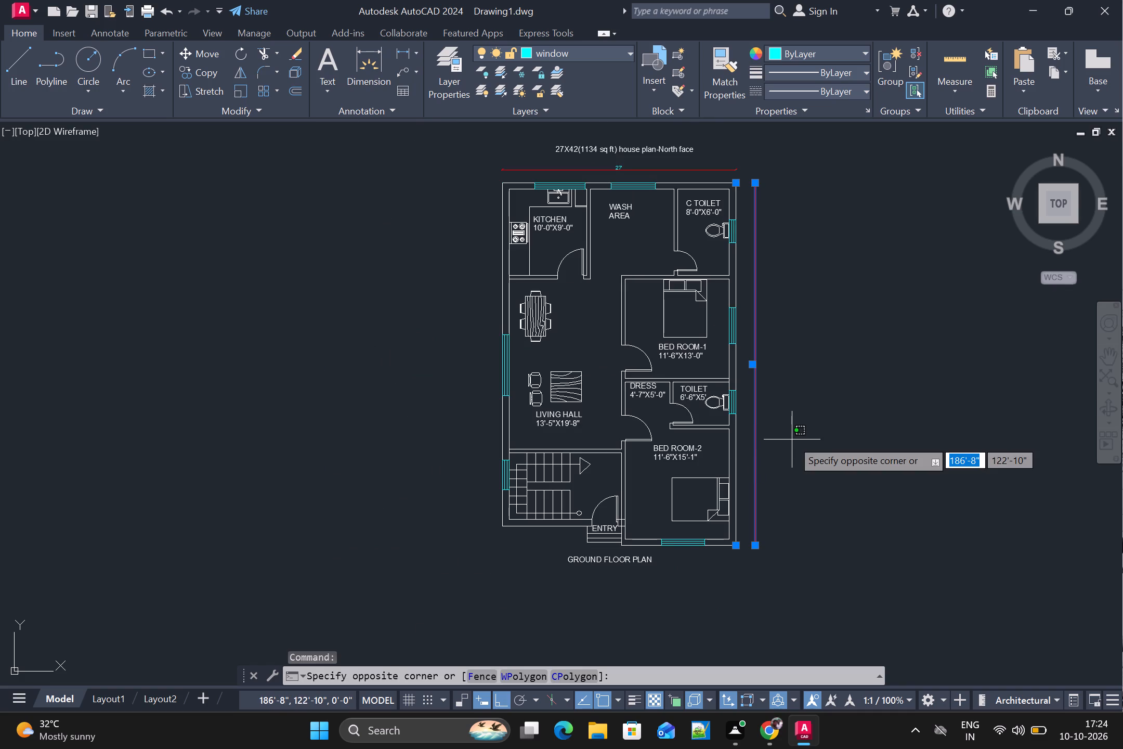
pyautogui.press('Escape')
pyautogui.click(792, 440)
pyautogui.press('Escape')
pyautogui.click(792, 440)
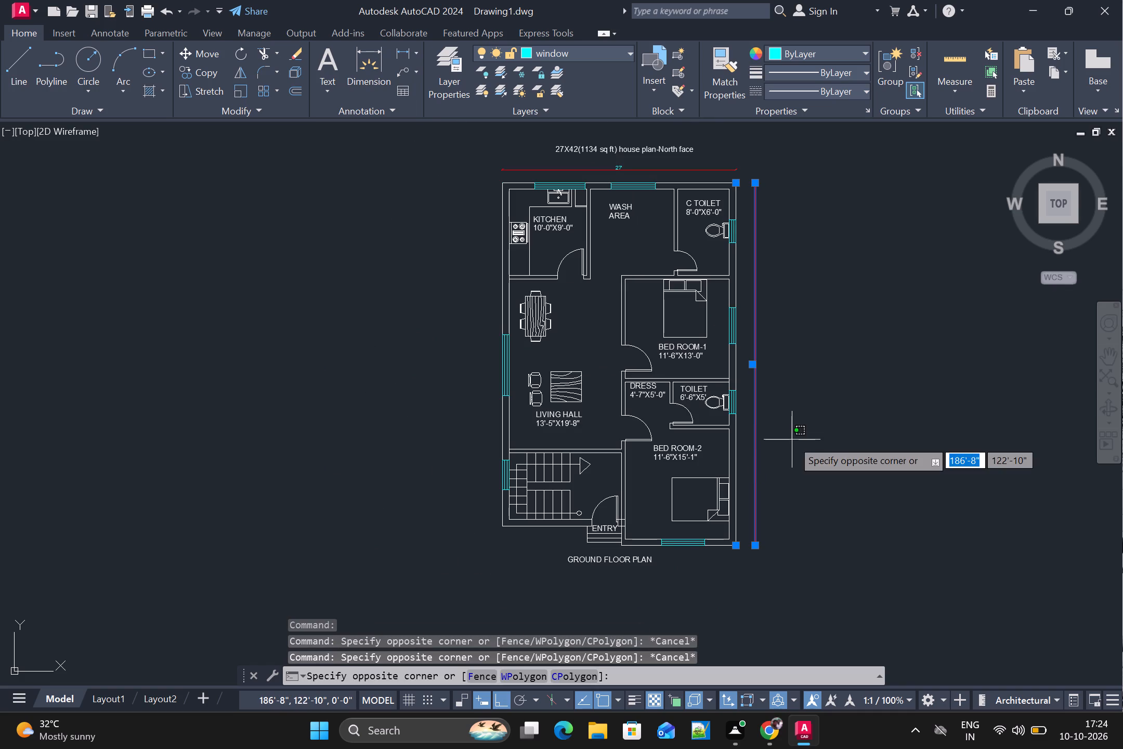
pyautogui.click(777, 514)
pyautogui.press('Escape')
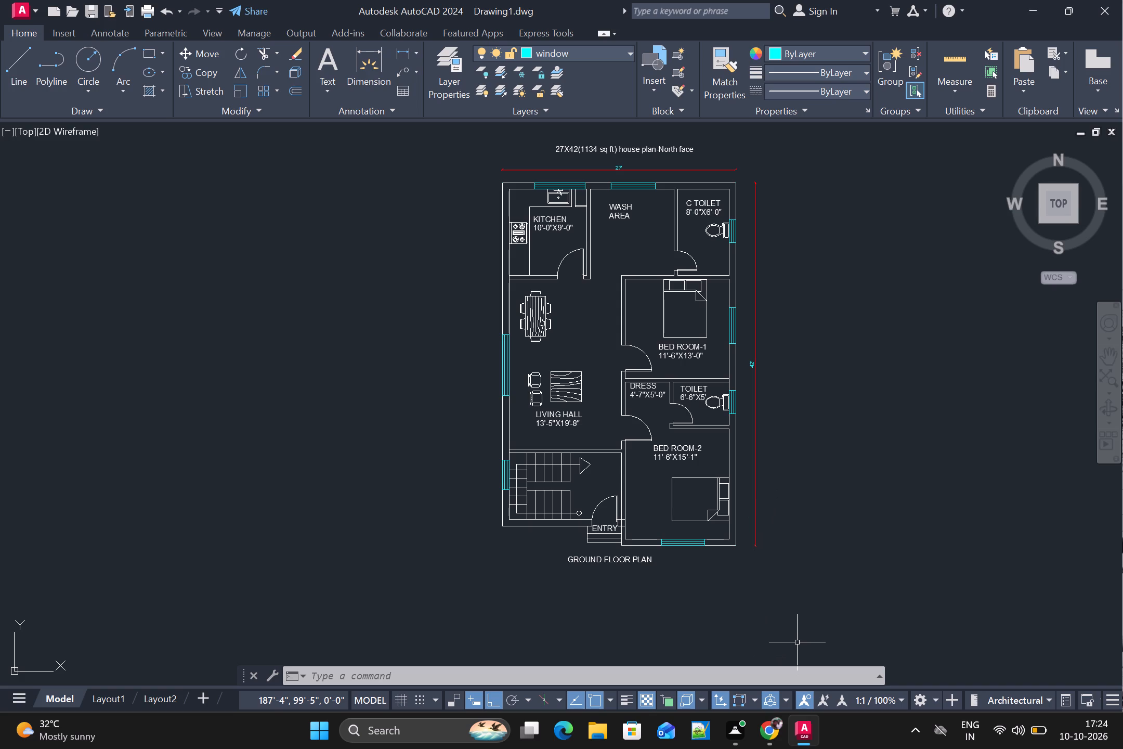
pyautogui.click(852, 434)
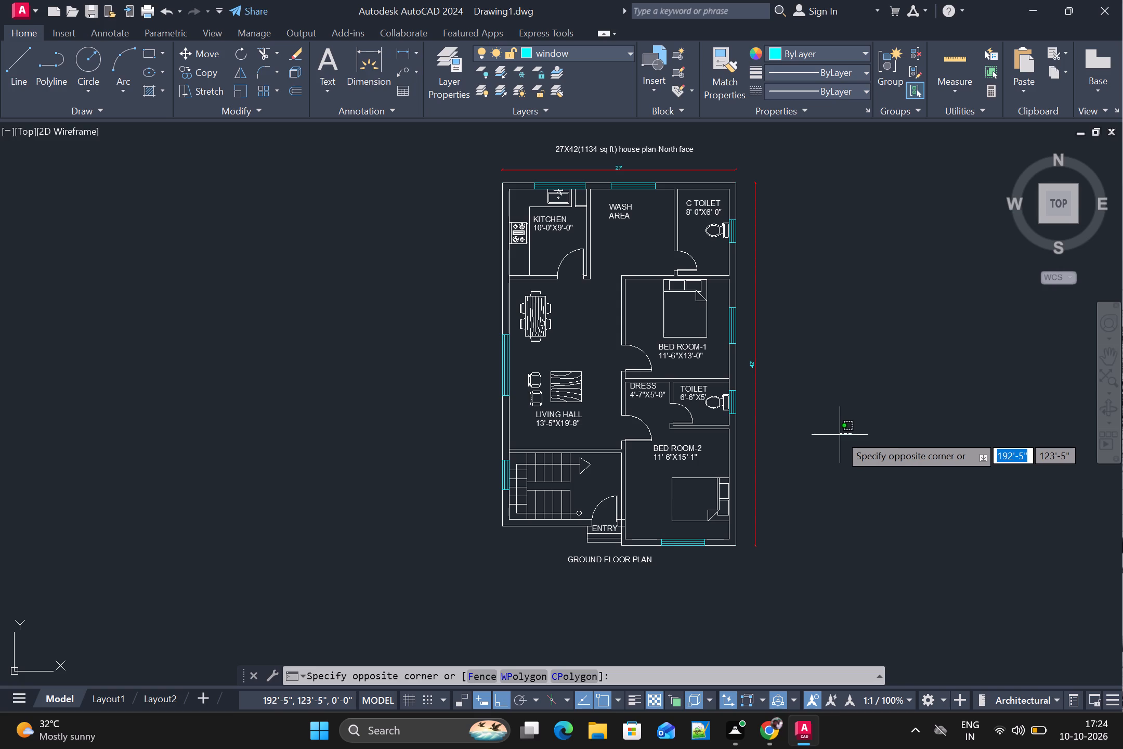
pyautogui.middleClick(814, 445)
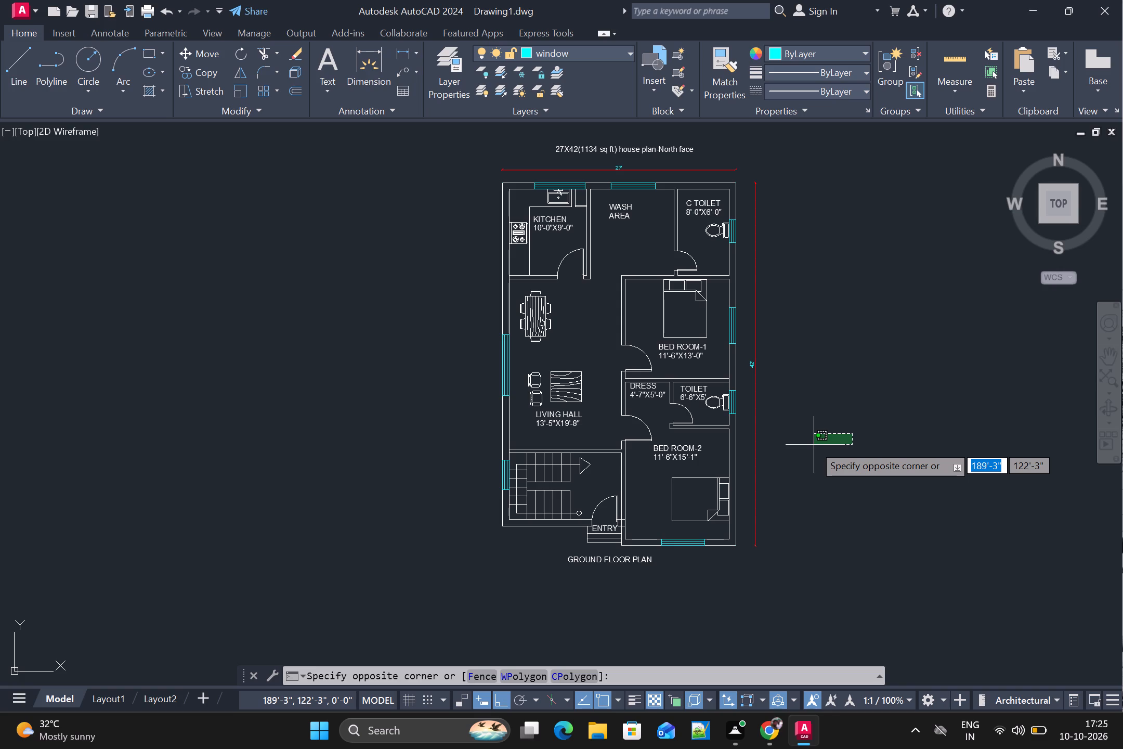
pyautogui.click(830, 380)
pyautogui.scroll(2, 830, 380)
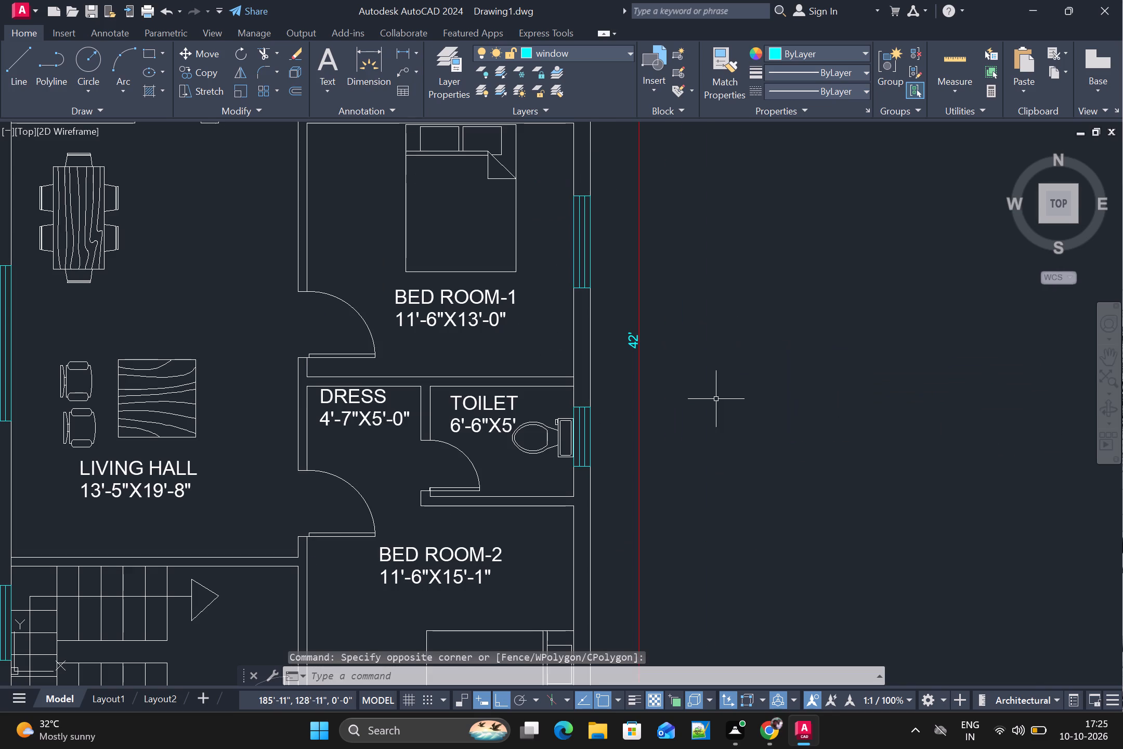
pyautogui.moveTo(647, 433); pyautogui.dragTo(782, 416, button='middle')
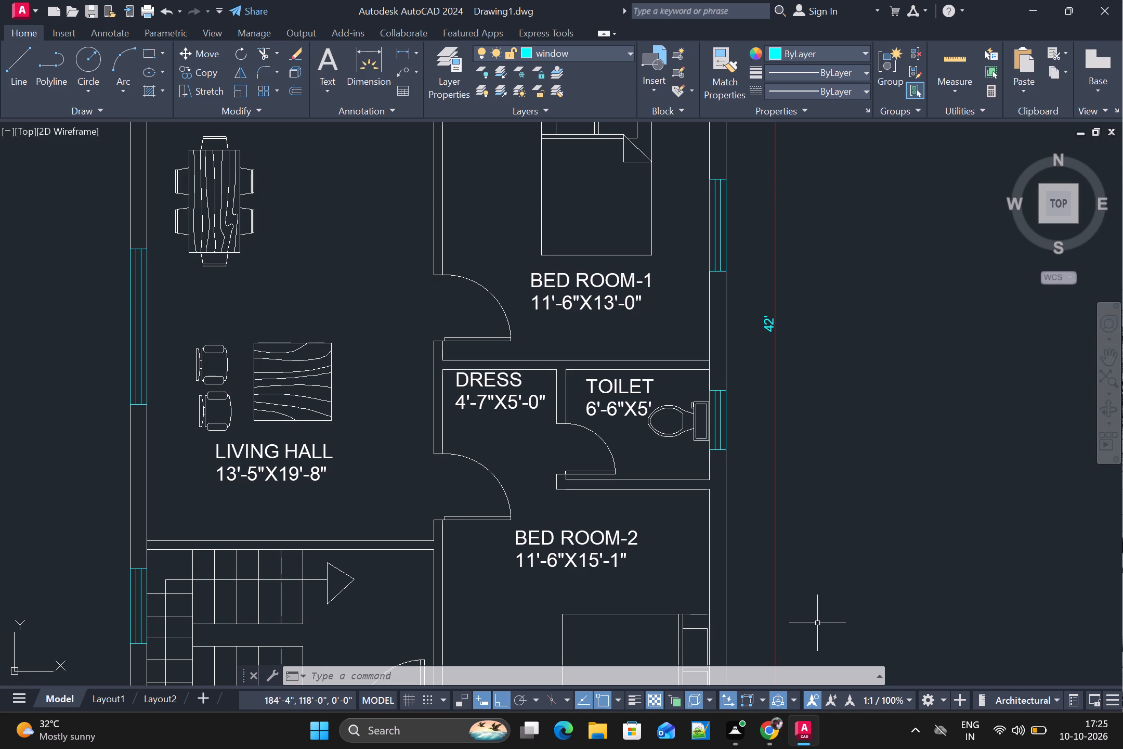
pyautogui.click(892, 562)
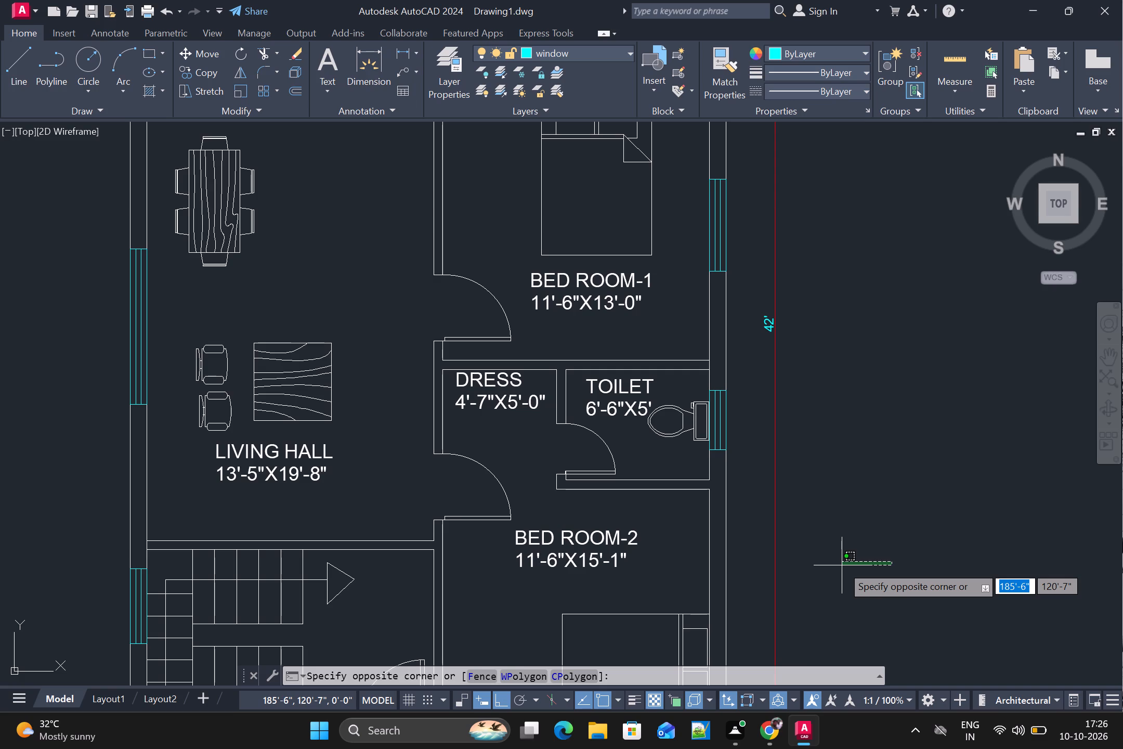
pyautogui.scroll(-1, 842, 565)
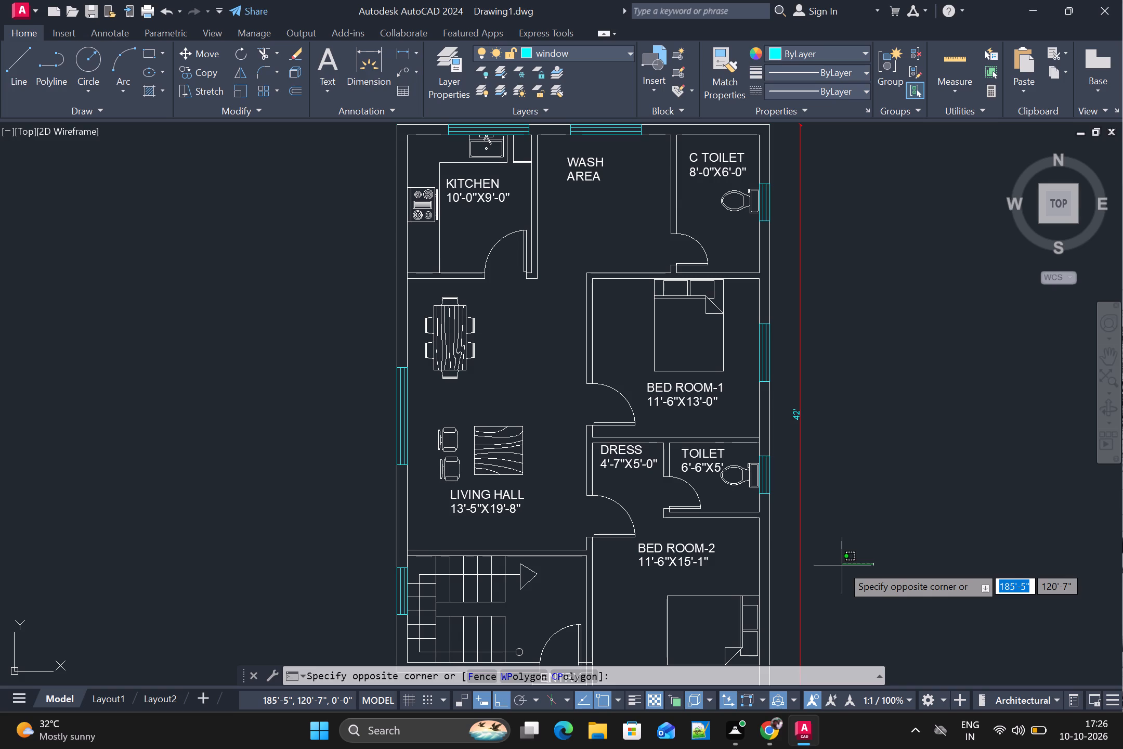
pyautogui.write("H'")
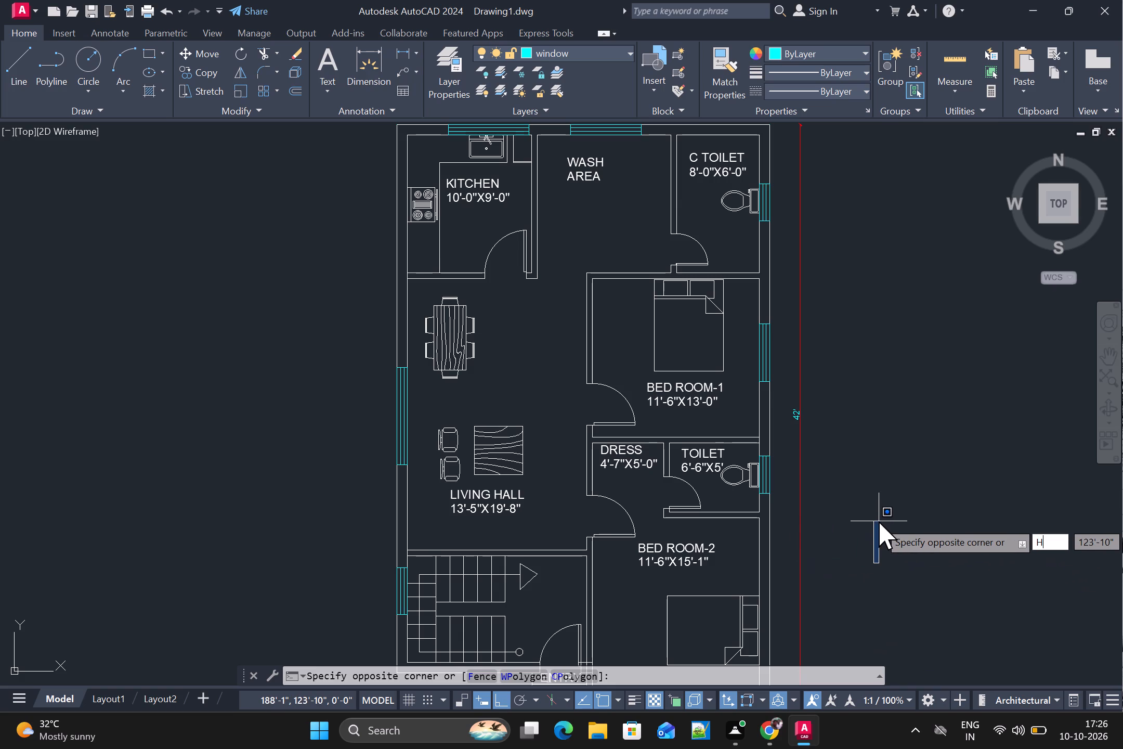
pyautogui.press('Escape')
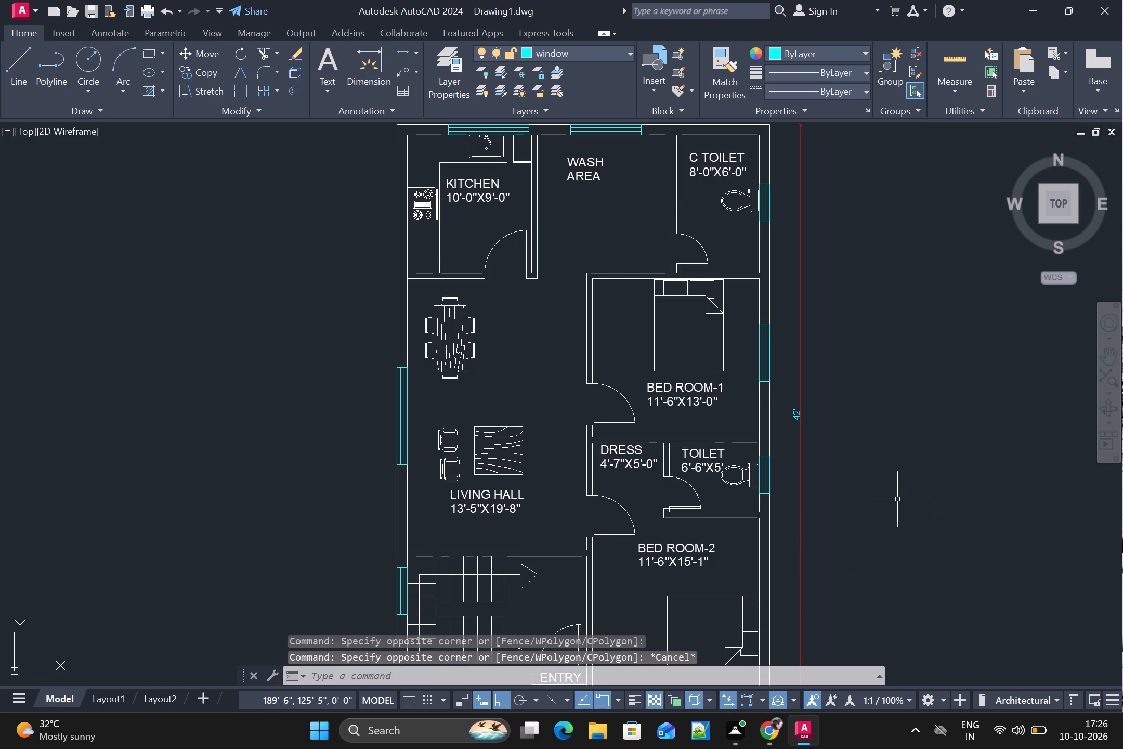
# Hatch the west outer wall beside the kitchen and dining area with the SOLID pattern in colour 0,0,0.
pyautogui.press('h')
pyautogui.press('Return')
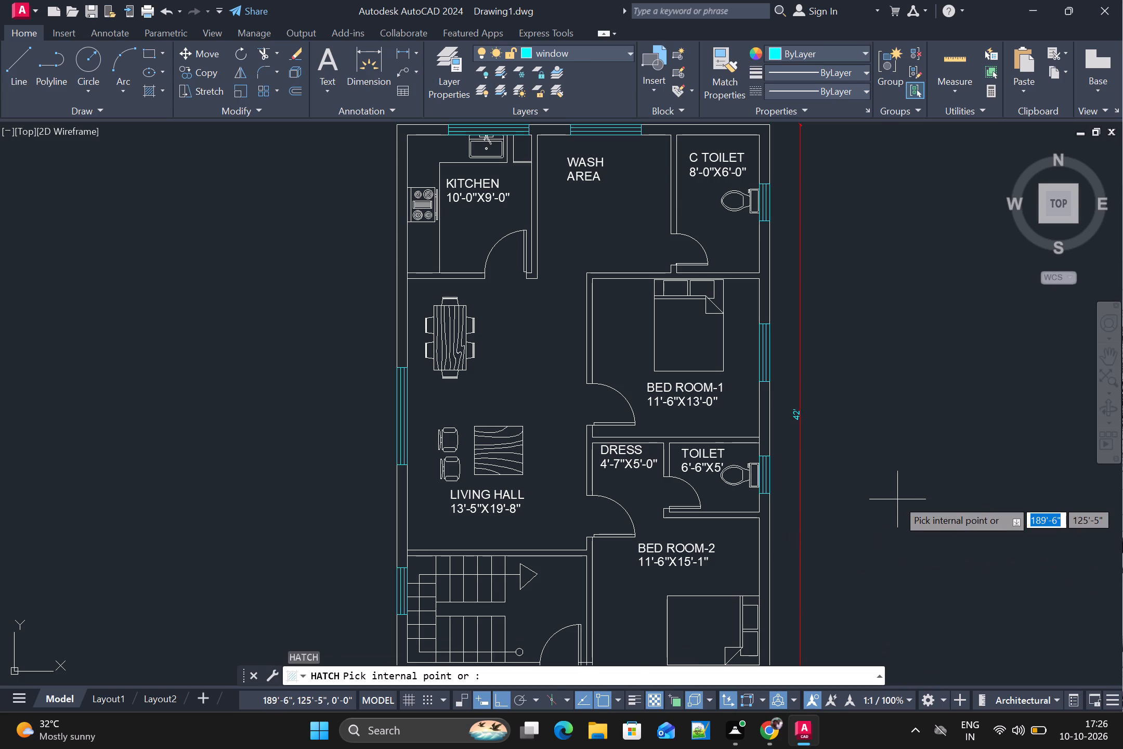
pyautogui.click(135, 55)
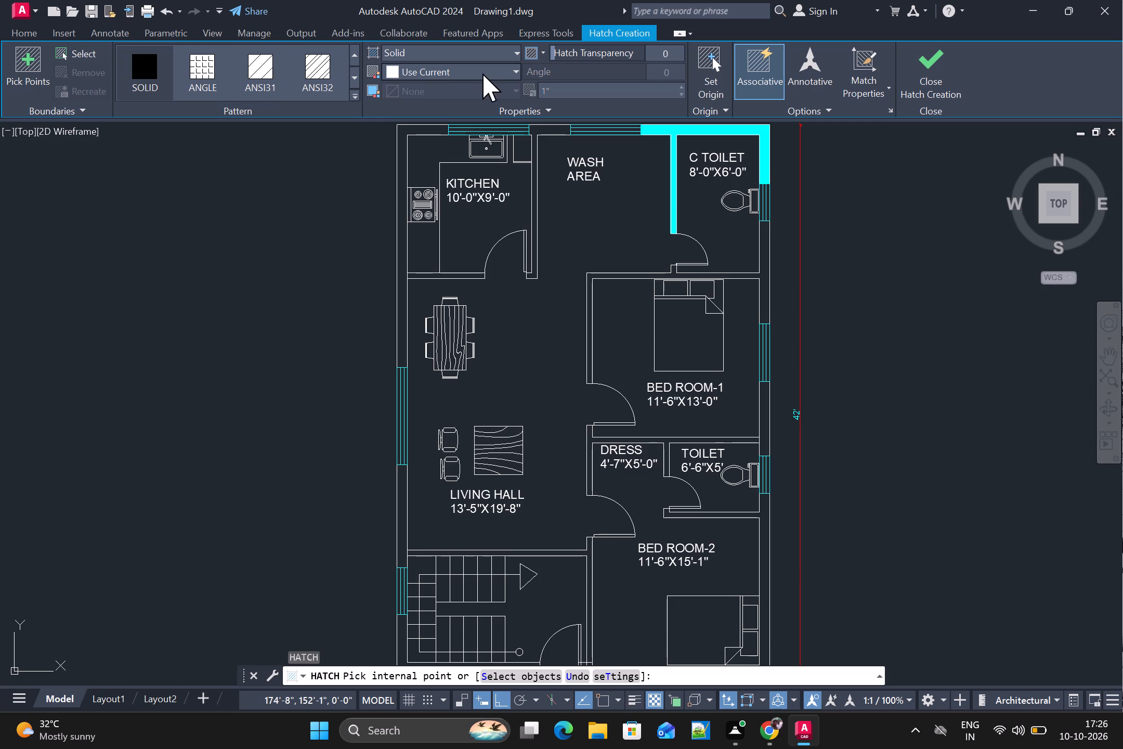
pyautogui.click(465, 67)
pyautogui.click(394, 144)
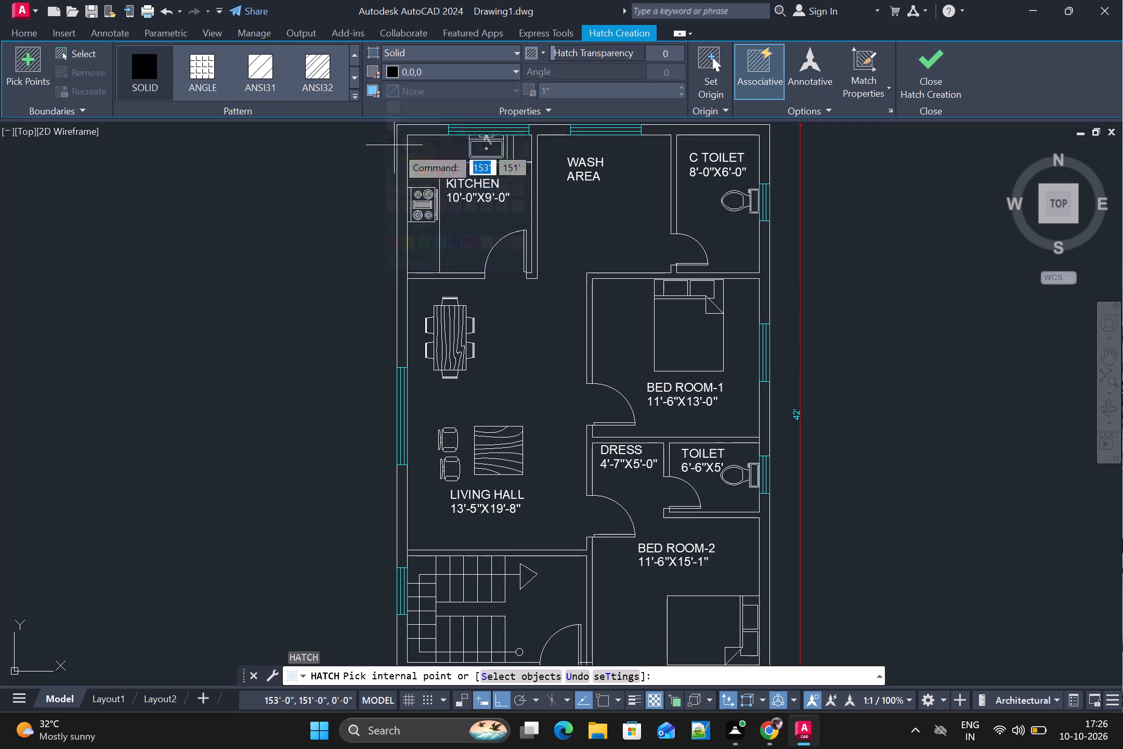
pyautogui.scroll(2, 408, 296)
pyautogui.scroll(-1, 408, 296)
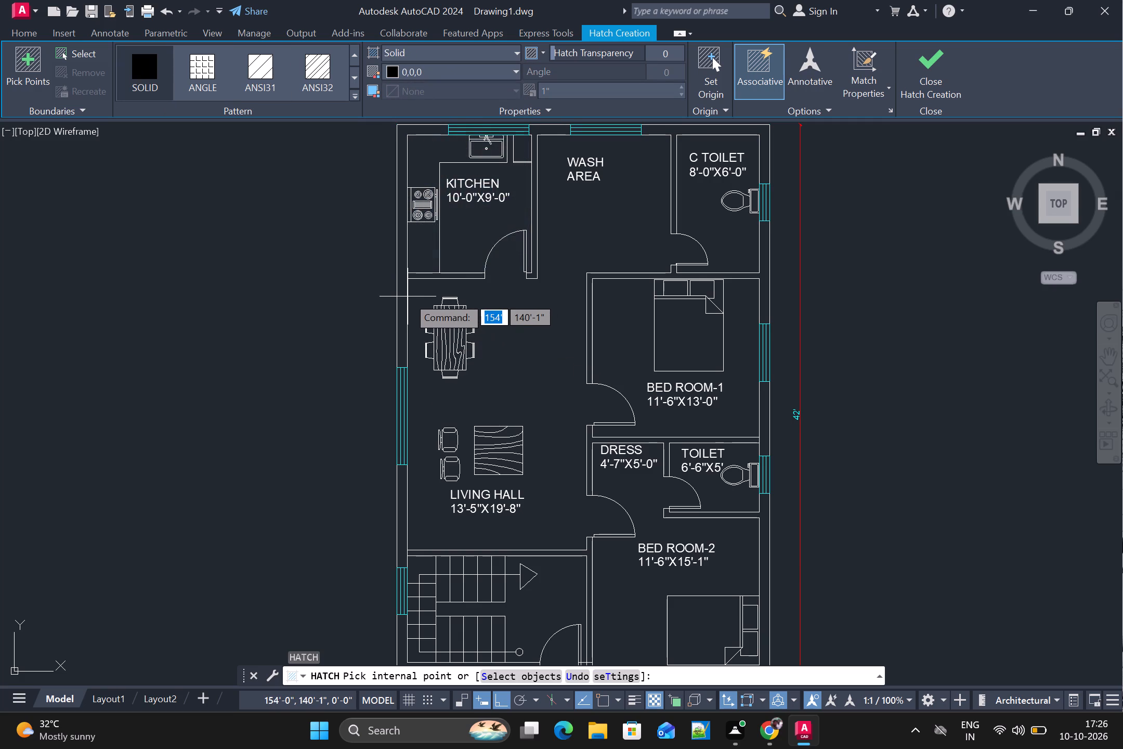
pyautogui.scroll(-3, 408, 296)
pyautogui.scroll(3, 430, 294)
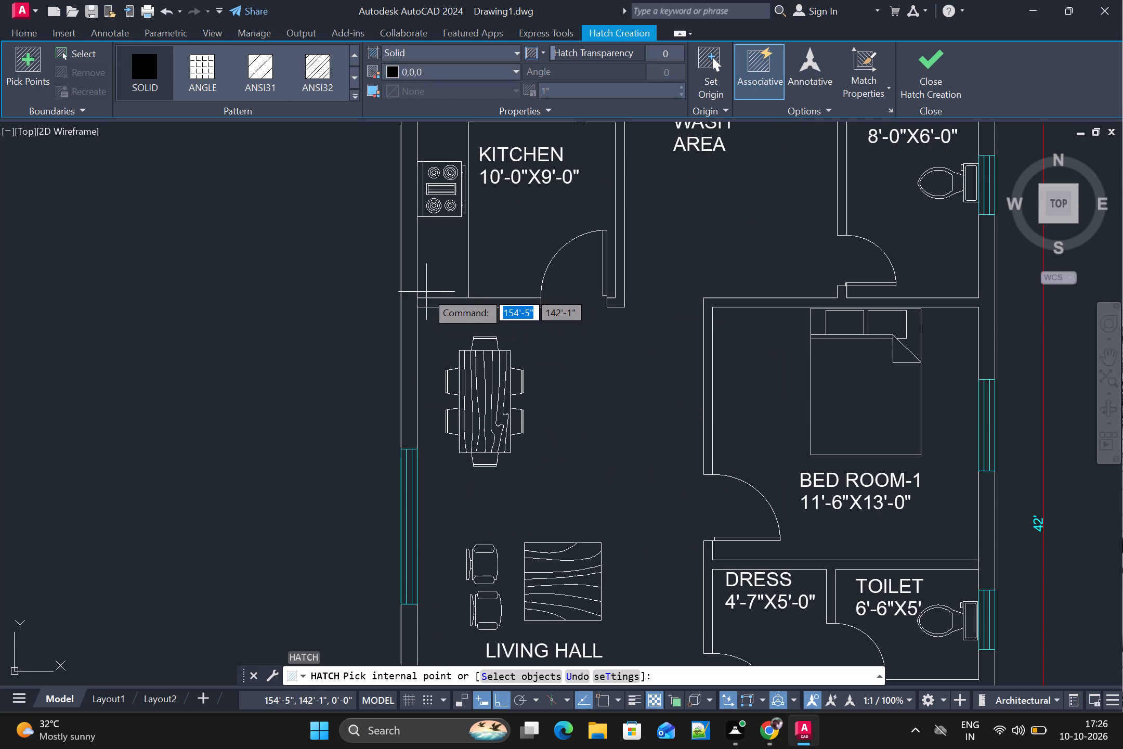
pyautogui.click(410, 299)
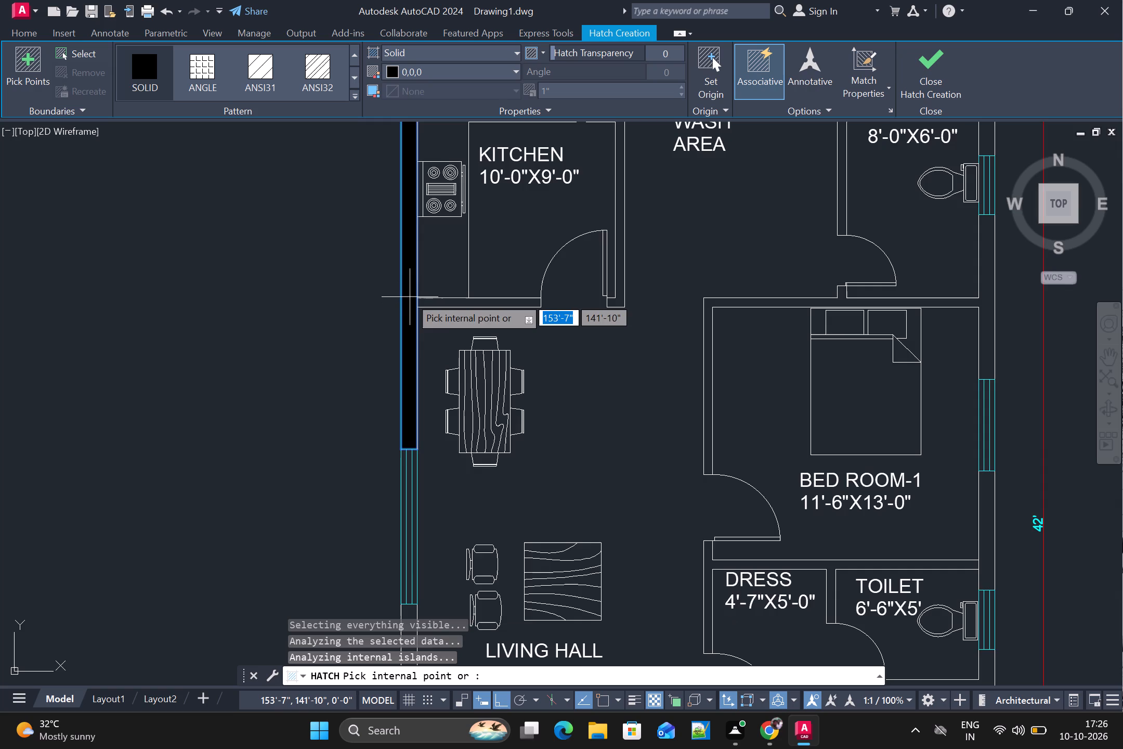
# Fill the west wall between the living hall and staircase windows, and the staircase's corner wall up to the entry.
pyautogui.scroll(-3, 410, 297)
pyautogui.scroll(3, 420, 407)
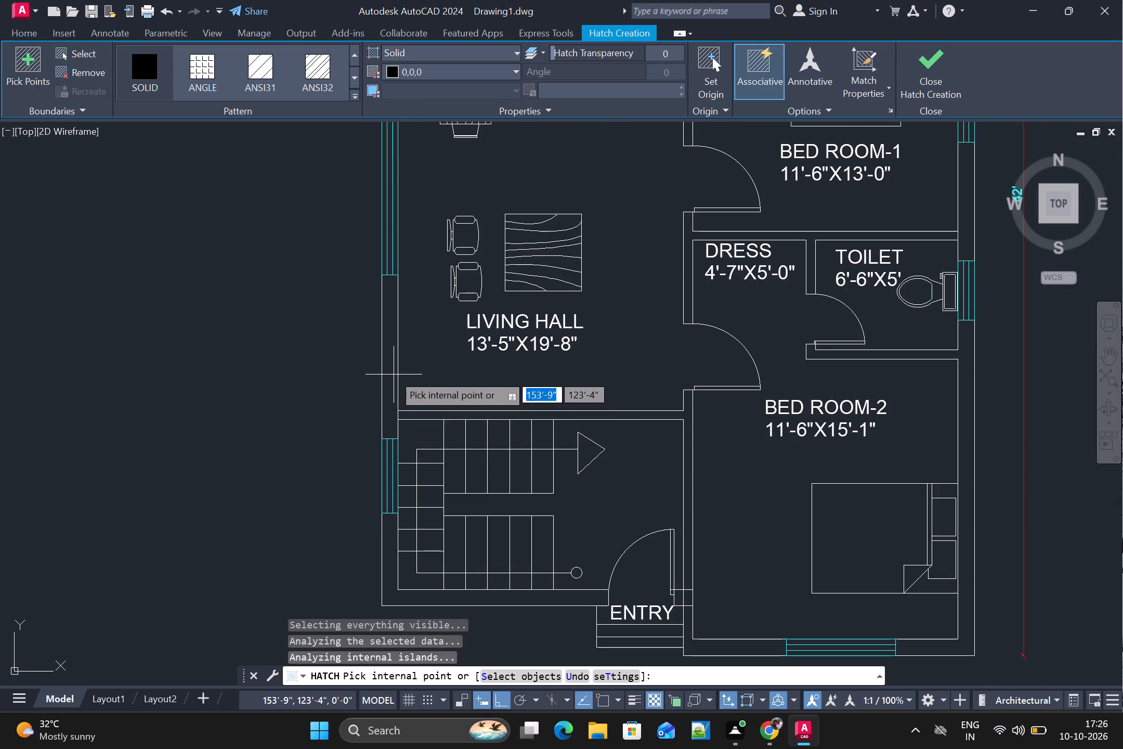
pyautogui.click(392, 372)
pyautogui.scroll(-2, 397, 373)
pyautogui.scroll(2, 468, 471)
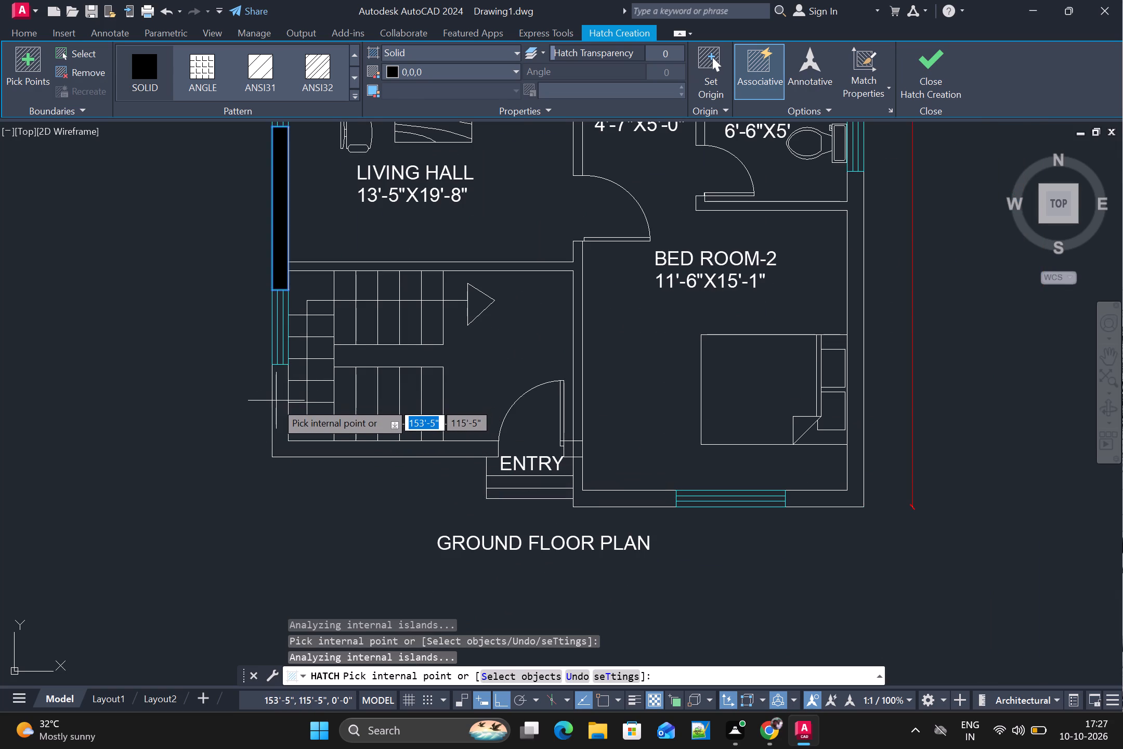
pyautogui.click(277, 403)
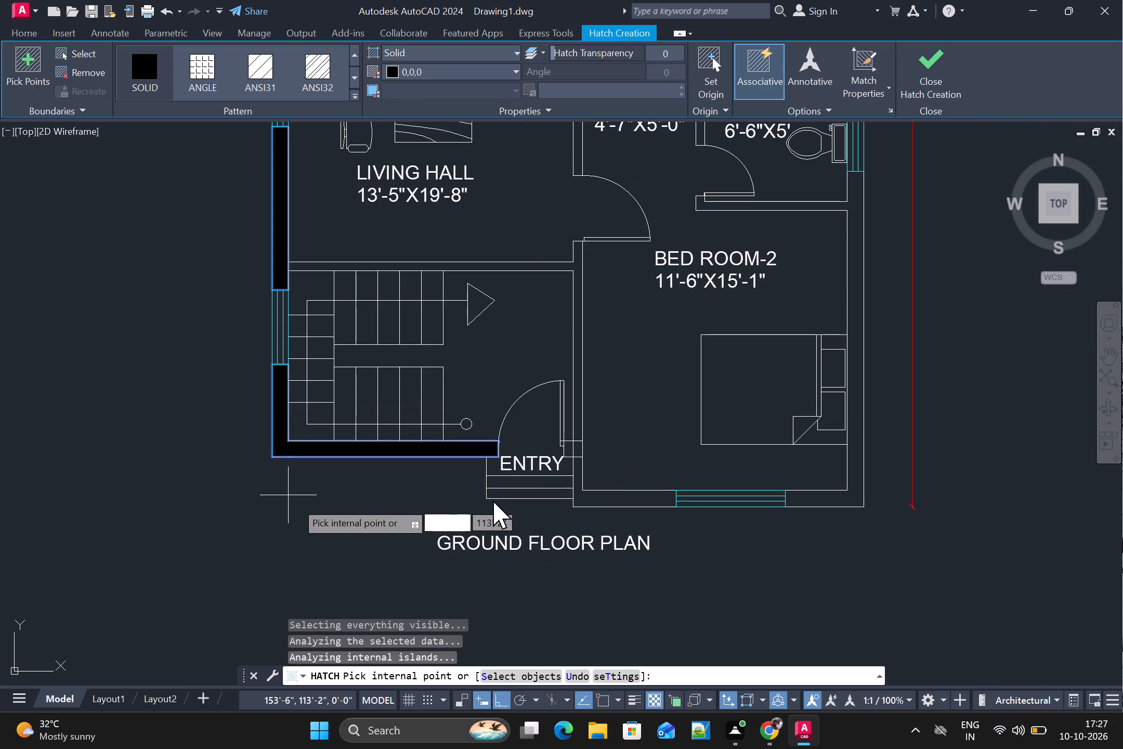
# Fill Bed Room-2's east and south walls on both sides of the window, and the wall separating it from the staircase.
pyautogui.click(853, 298)
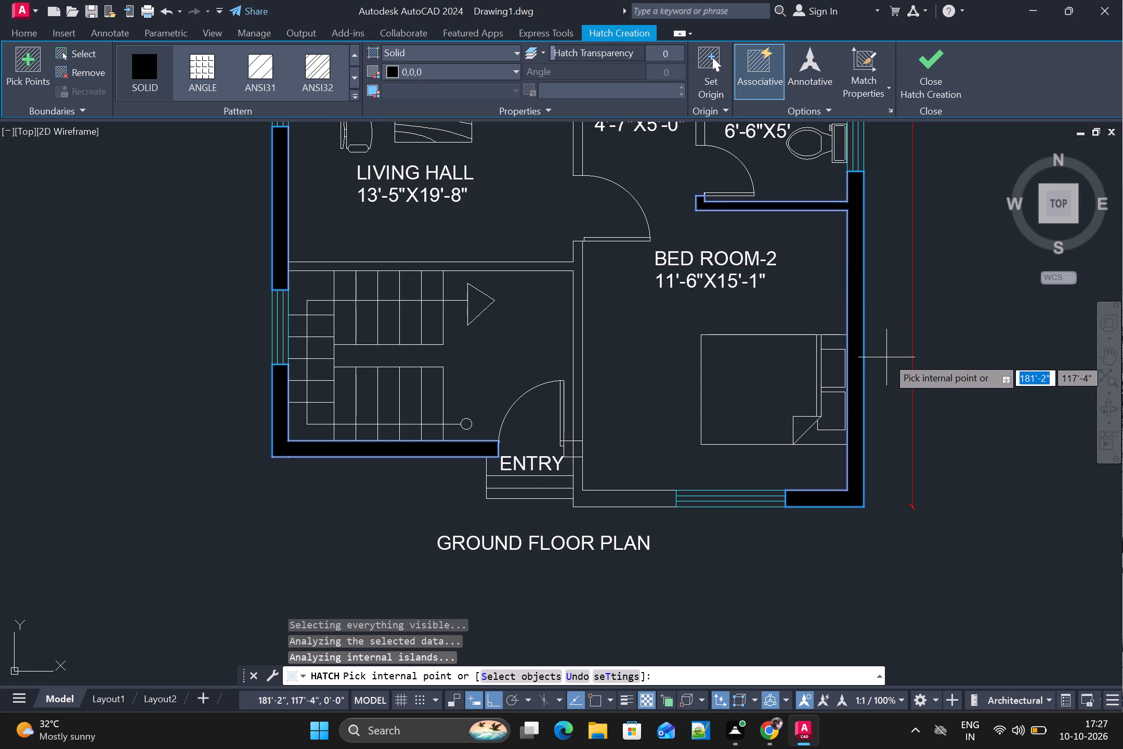
pyautogui.click(641, 497)
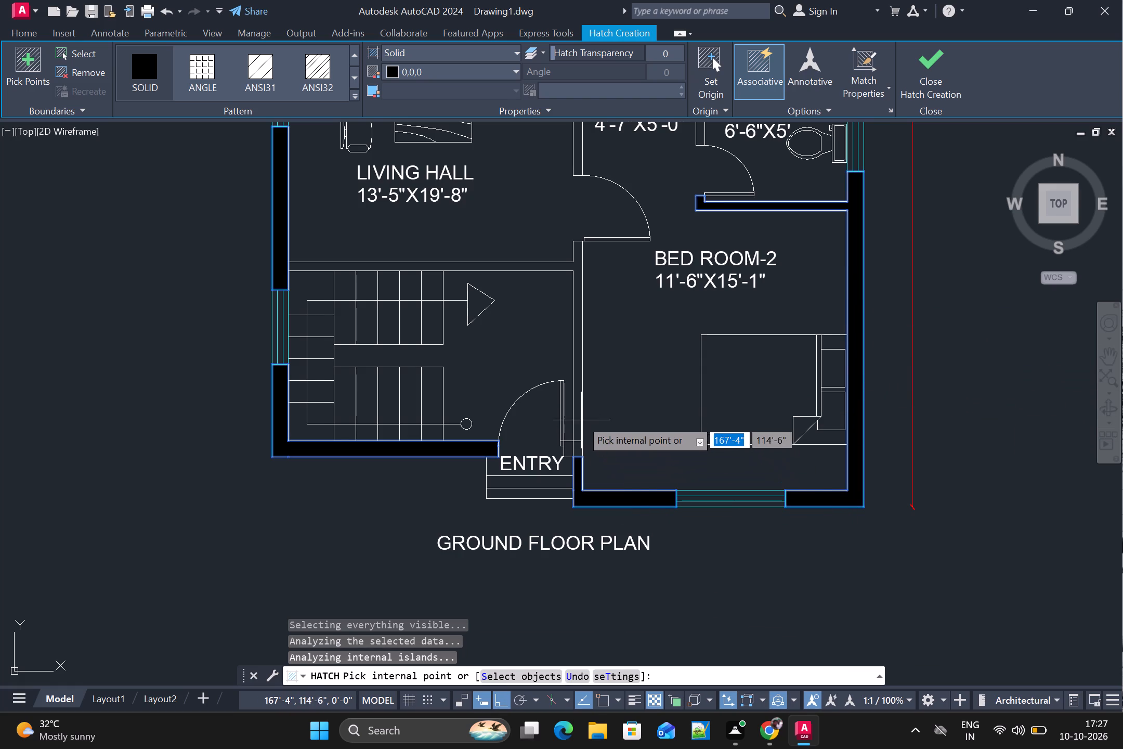
pyautogui.click(578, 366)
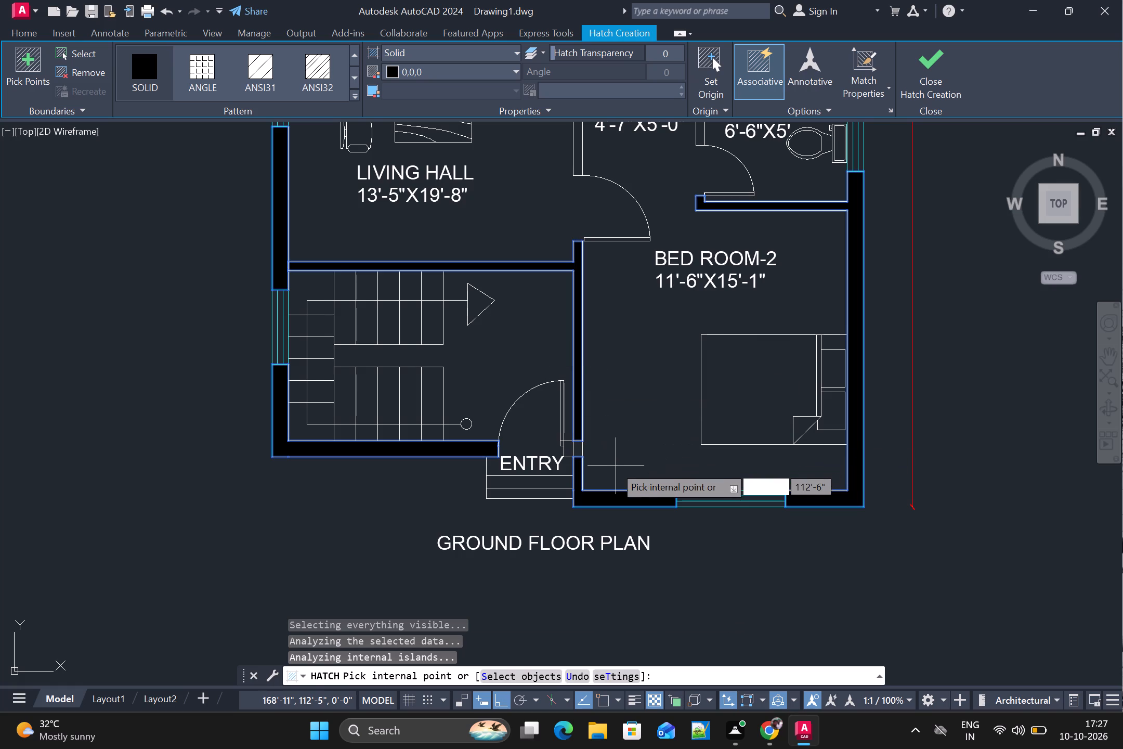
# Fill the small unfilled wall pieces beside the entry door where the entry wall meets the Bed Room-2 wall.
pyautogui.scroll(2, 615, 466)
pyautogui.scroll(1, 556, 467)
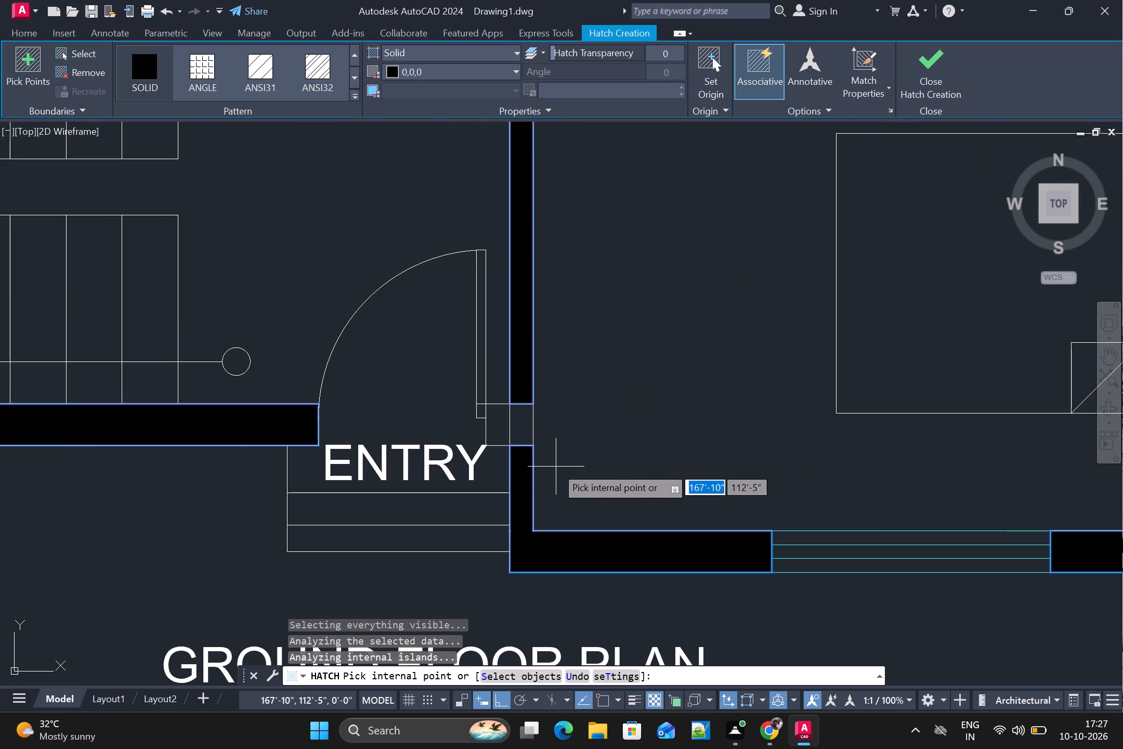
pyautogui.scroll(1, 556, 467)
pyautogui.click(504, 398)
pyautogui.click(469, 401)
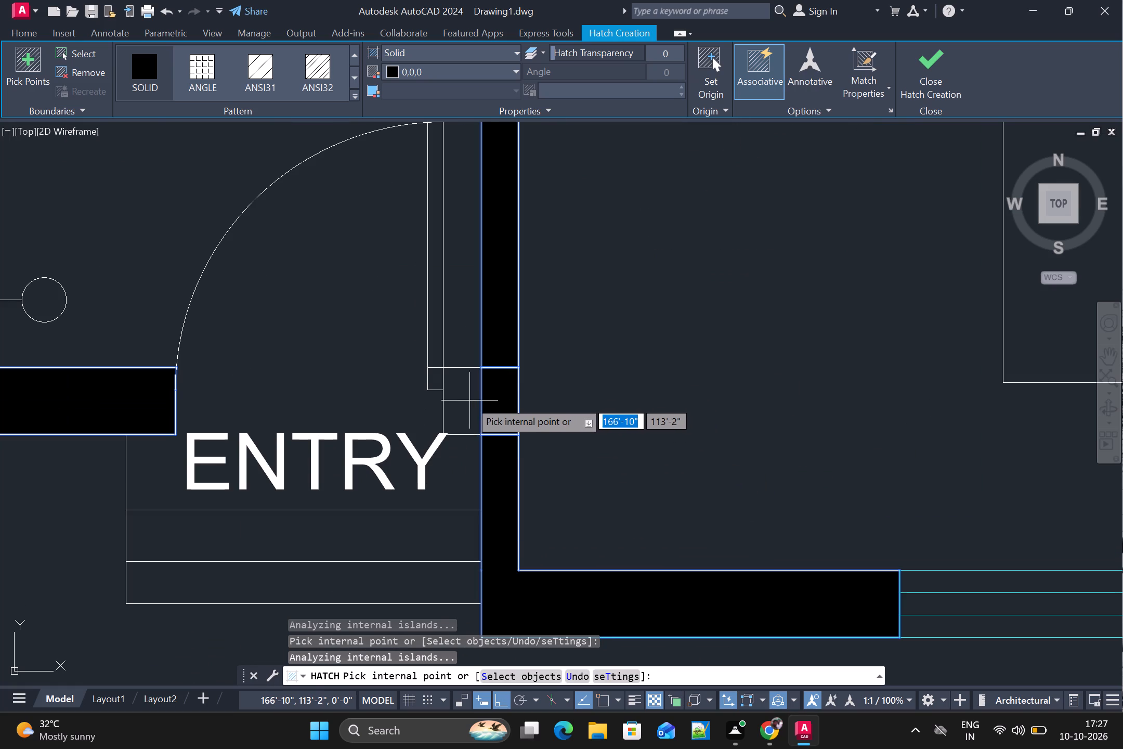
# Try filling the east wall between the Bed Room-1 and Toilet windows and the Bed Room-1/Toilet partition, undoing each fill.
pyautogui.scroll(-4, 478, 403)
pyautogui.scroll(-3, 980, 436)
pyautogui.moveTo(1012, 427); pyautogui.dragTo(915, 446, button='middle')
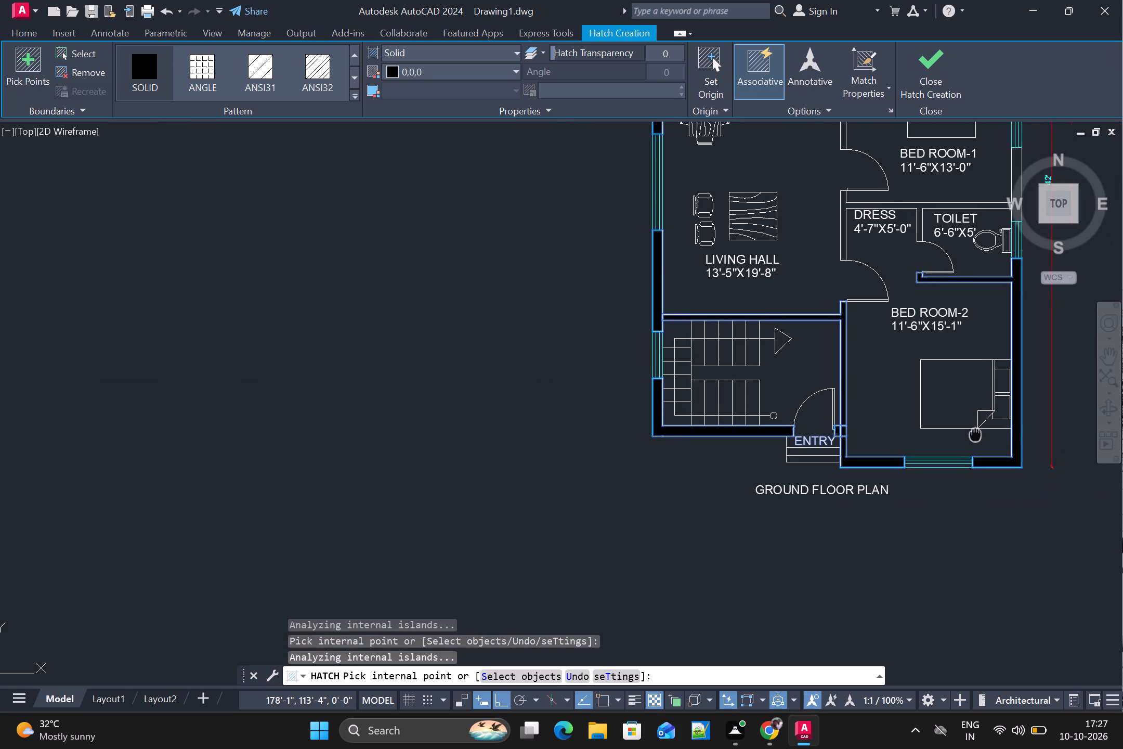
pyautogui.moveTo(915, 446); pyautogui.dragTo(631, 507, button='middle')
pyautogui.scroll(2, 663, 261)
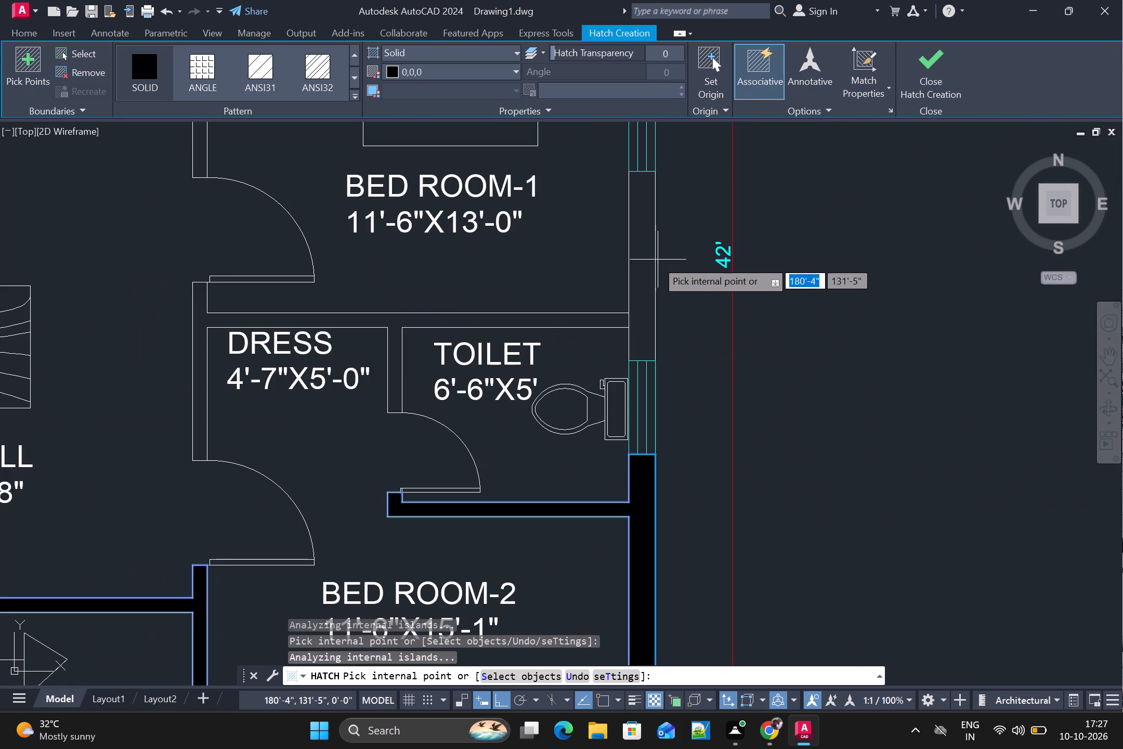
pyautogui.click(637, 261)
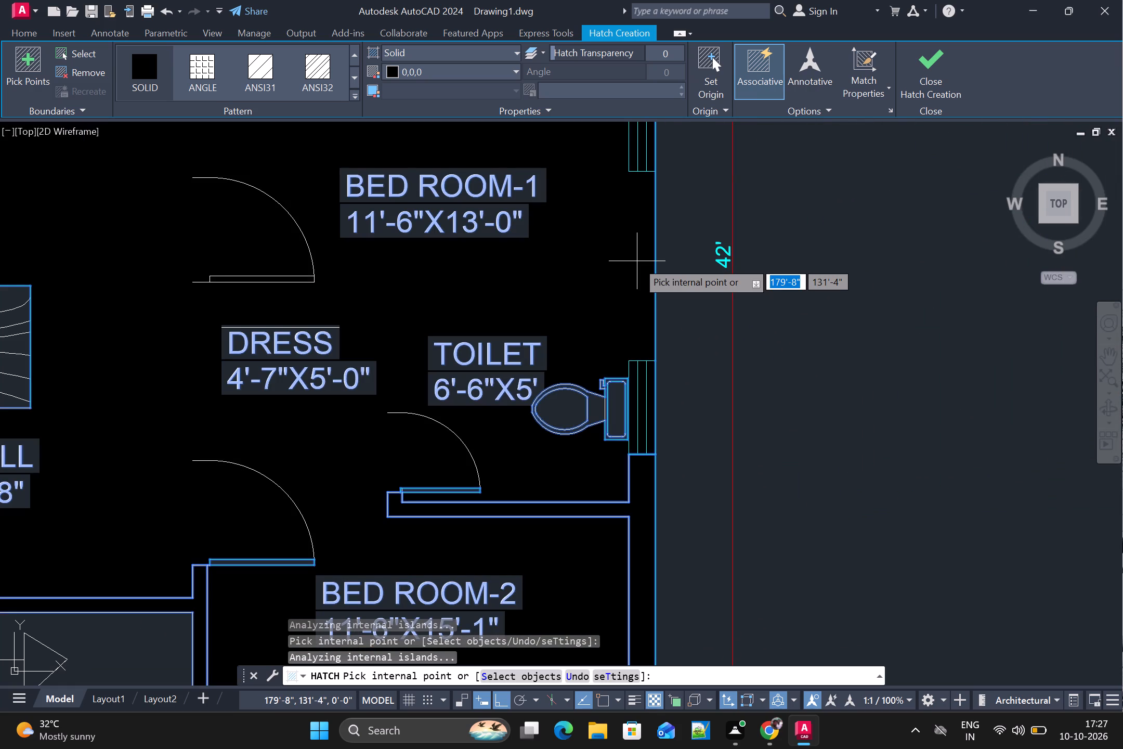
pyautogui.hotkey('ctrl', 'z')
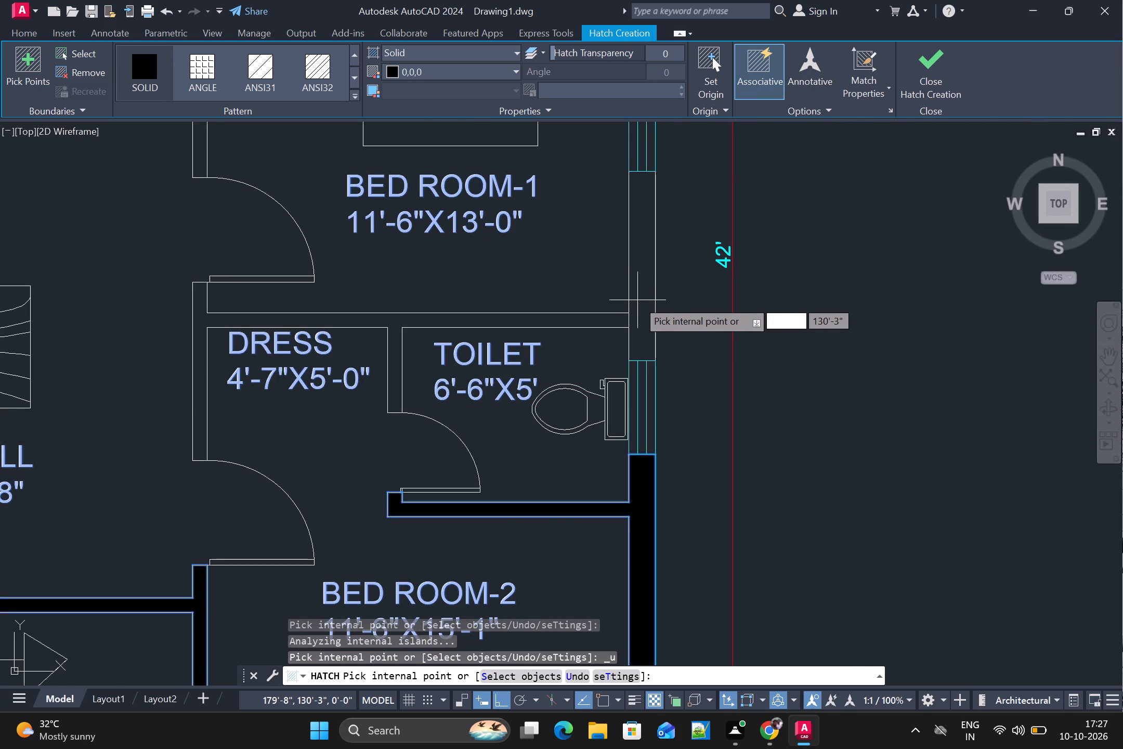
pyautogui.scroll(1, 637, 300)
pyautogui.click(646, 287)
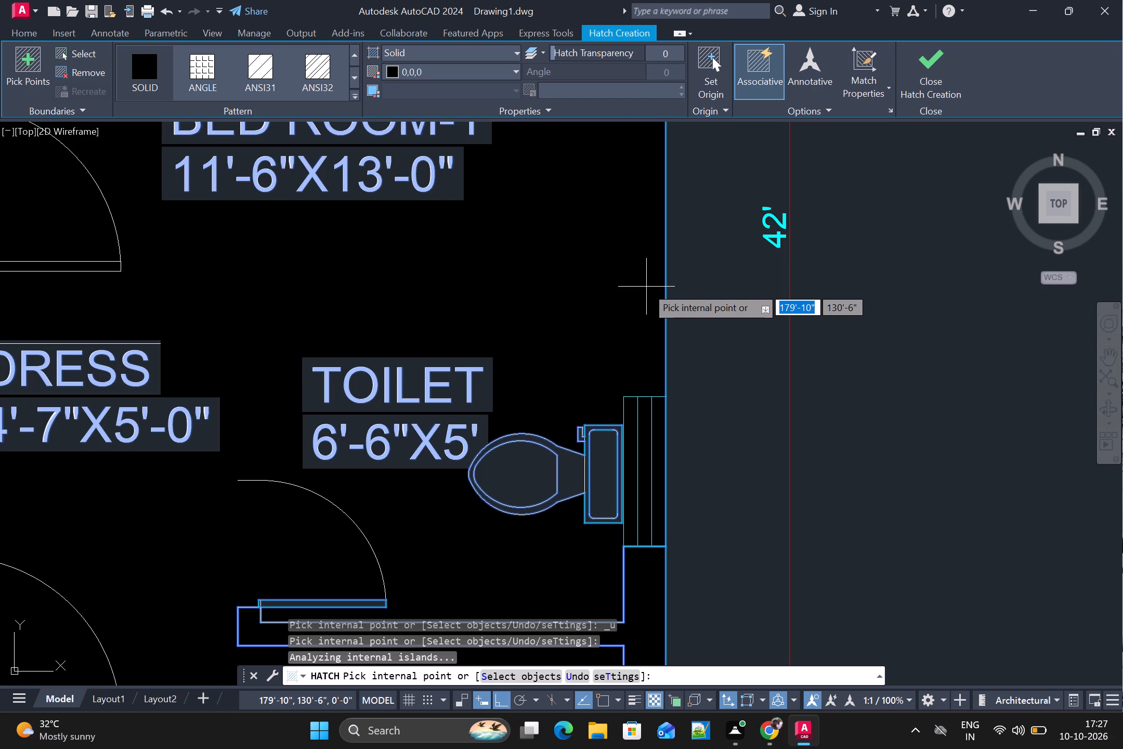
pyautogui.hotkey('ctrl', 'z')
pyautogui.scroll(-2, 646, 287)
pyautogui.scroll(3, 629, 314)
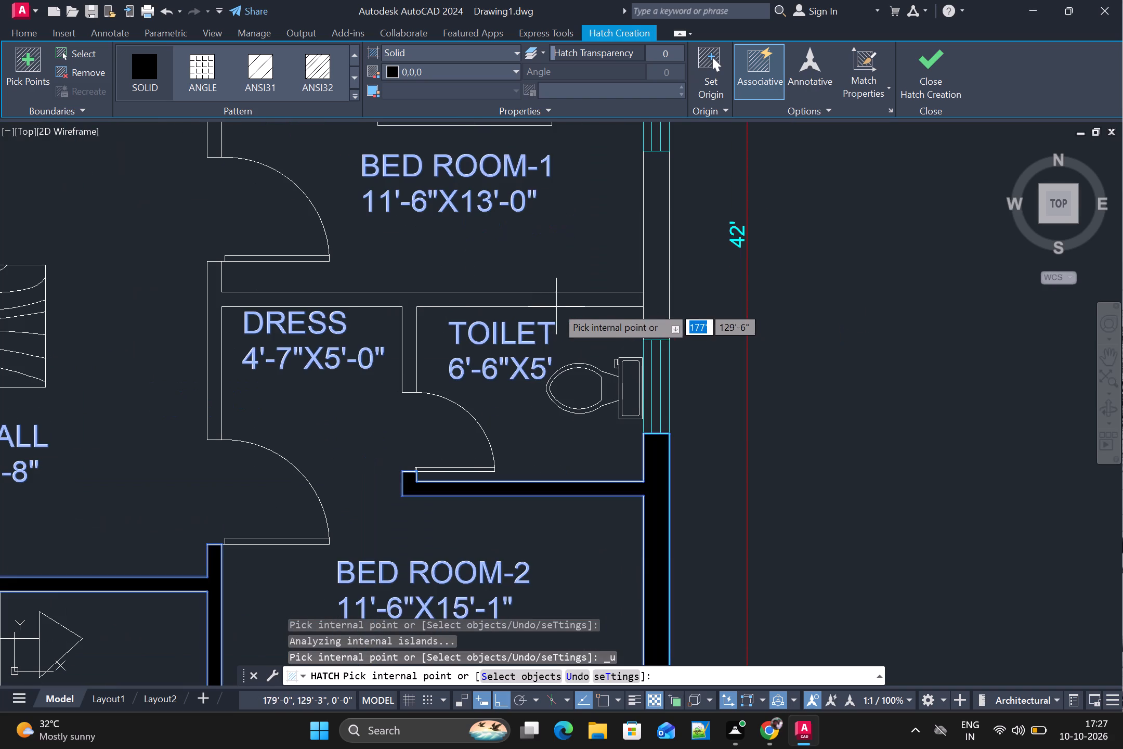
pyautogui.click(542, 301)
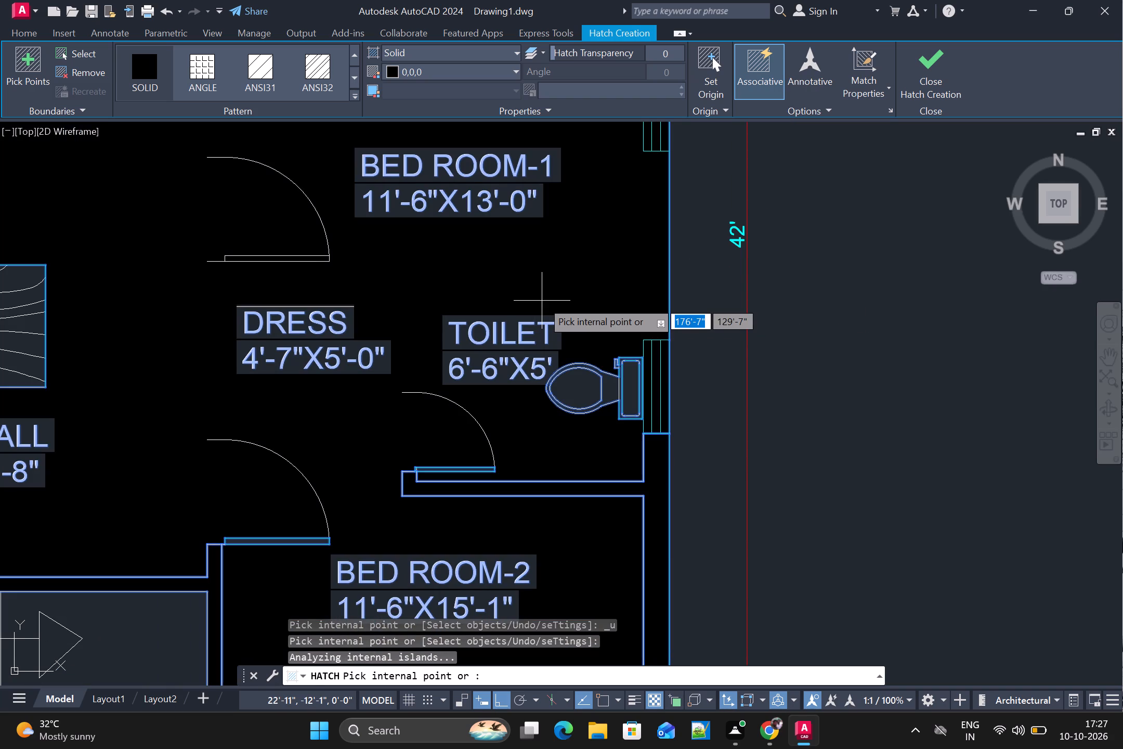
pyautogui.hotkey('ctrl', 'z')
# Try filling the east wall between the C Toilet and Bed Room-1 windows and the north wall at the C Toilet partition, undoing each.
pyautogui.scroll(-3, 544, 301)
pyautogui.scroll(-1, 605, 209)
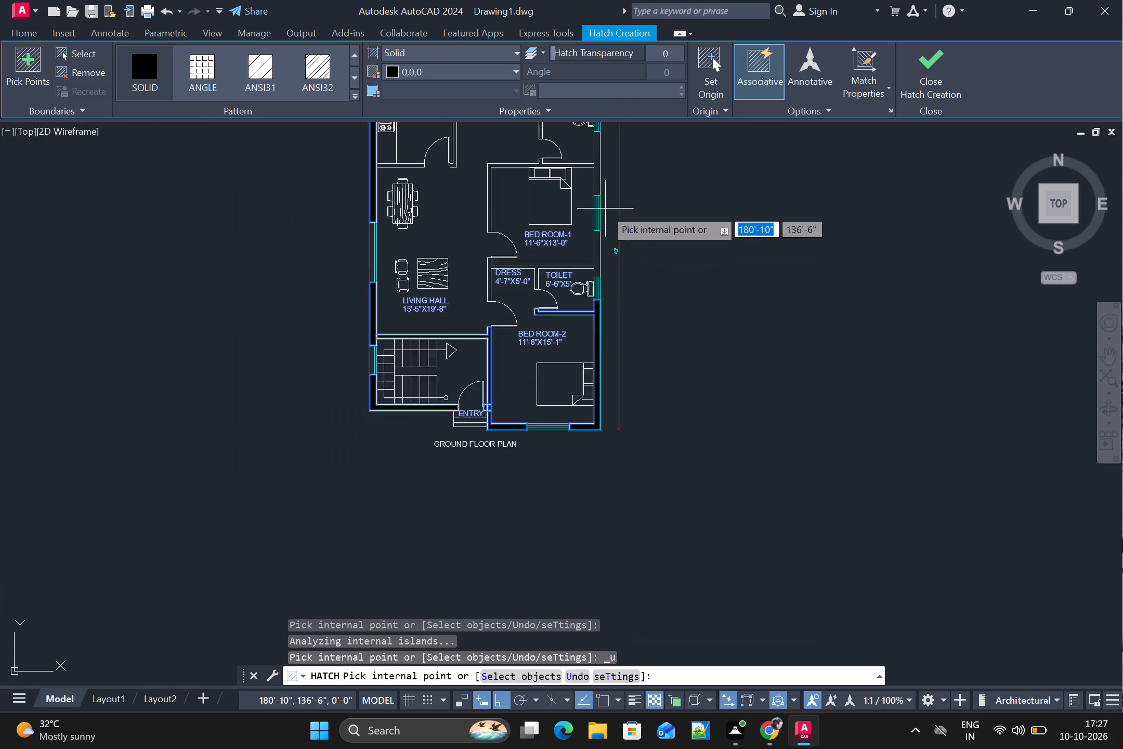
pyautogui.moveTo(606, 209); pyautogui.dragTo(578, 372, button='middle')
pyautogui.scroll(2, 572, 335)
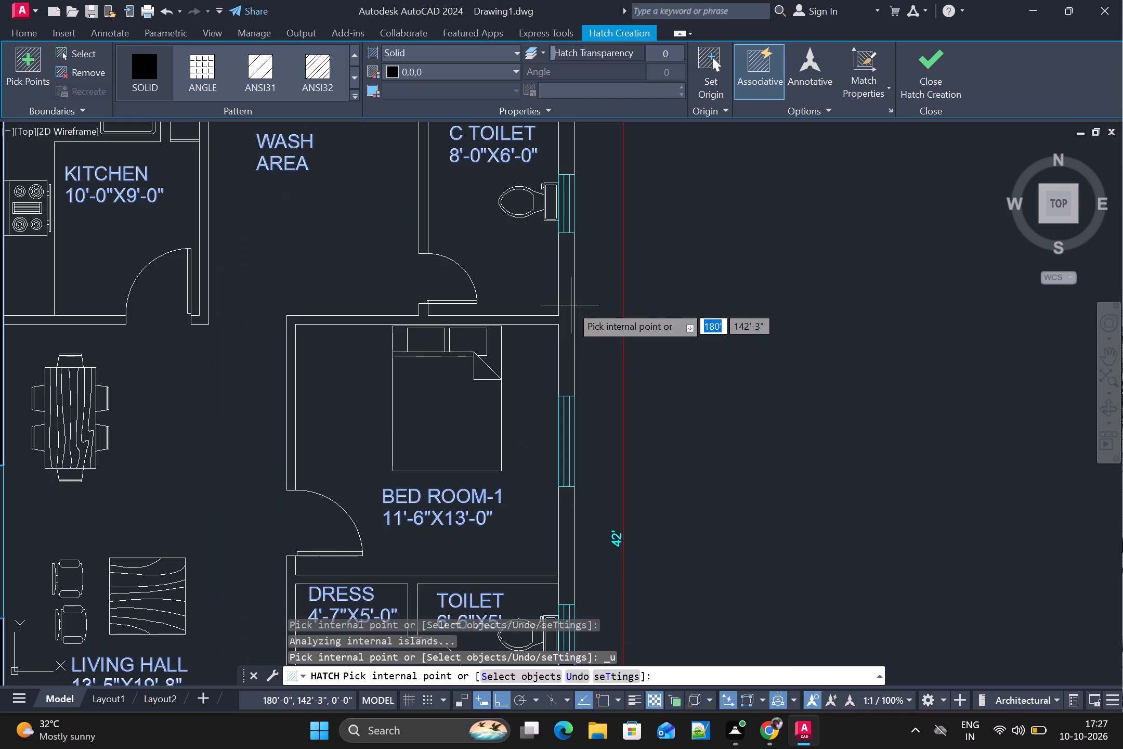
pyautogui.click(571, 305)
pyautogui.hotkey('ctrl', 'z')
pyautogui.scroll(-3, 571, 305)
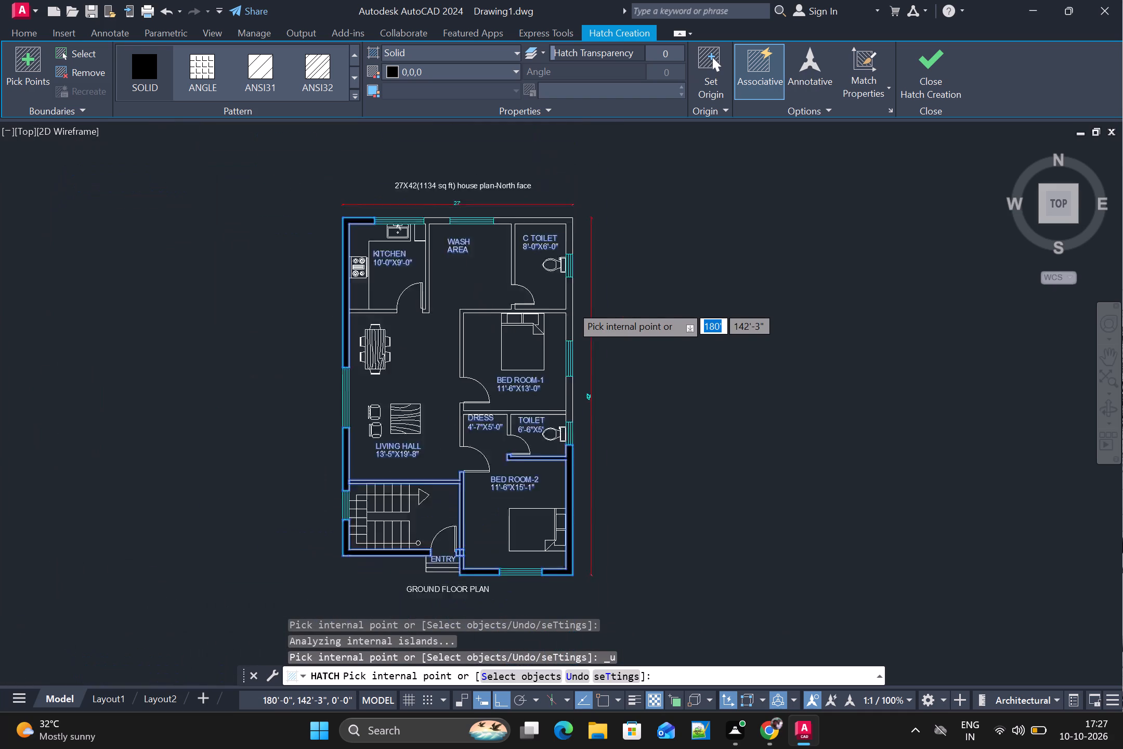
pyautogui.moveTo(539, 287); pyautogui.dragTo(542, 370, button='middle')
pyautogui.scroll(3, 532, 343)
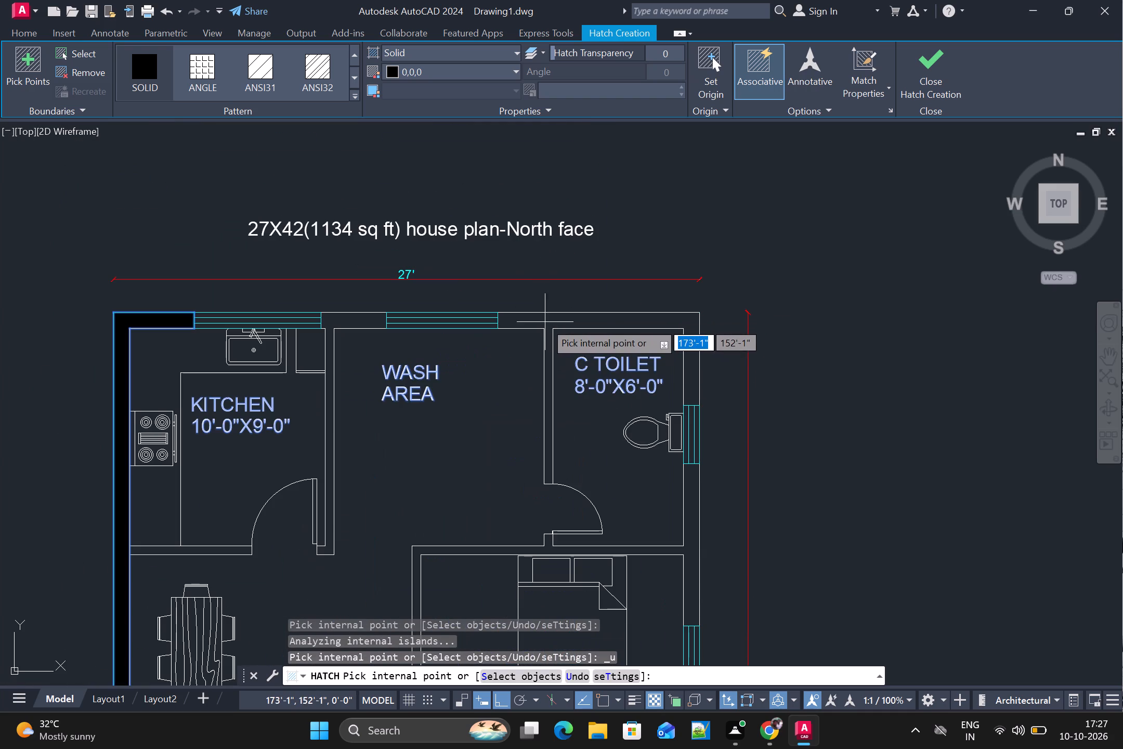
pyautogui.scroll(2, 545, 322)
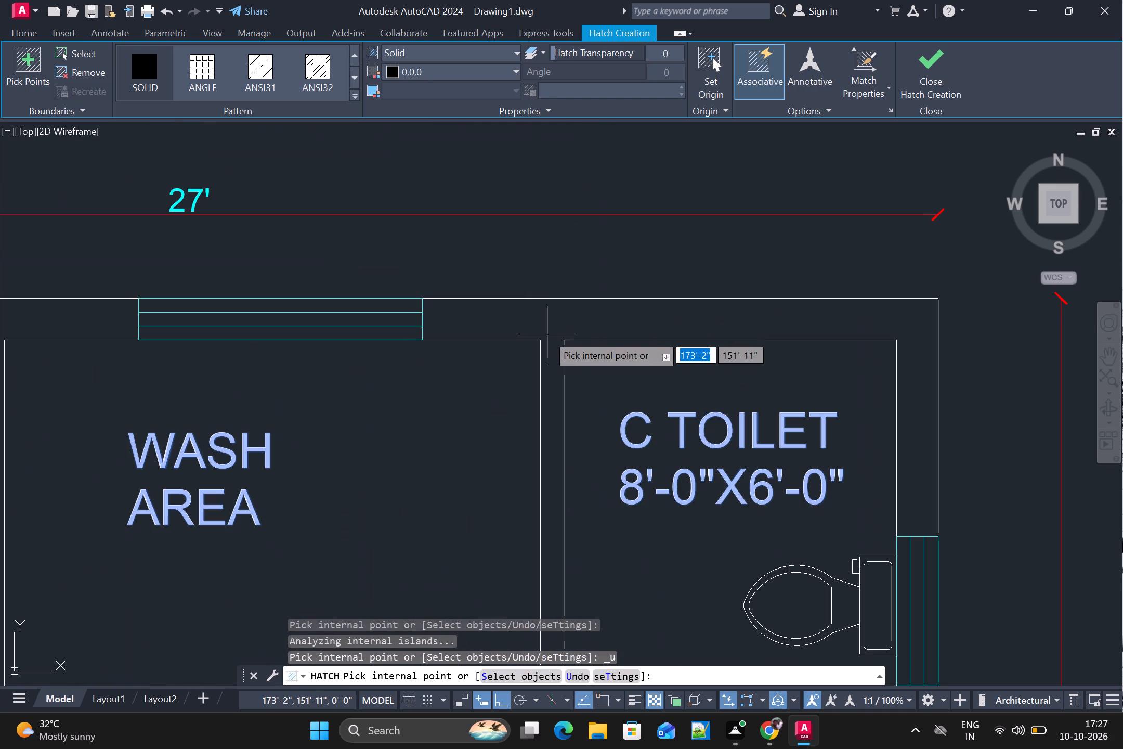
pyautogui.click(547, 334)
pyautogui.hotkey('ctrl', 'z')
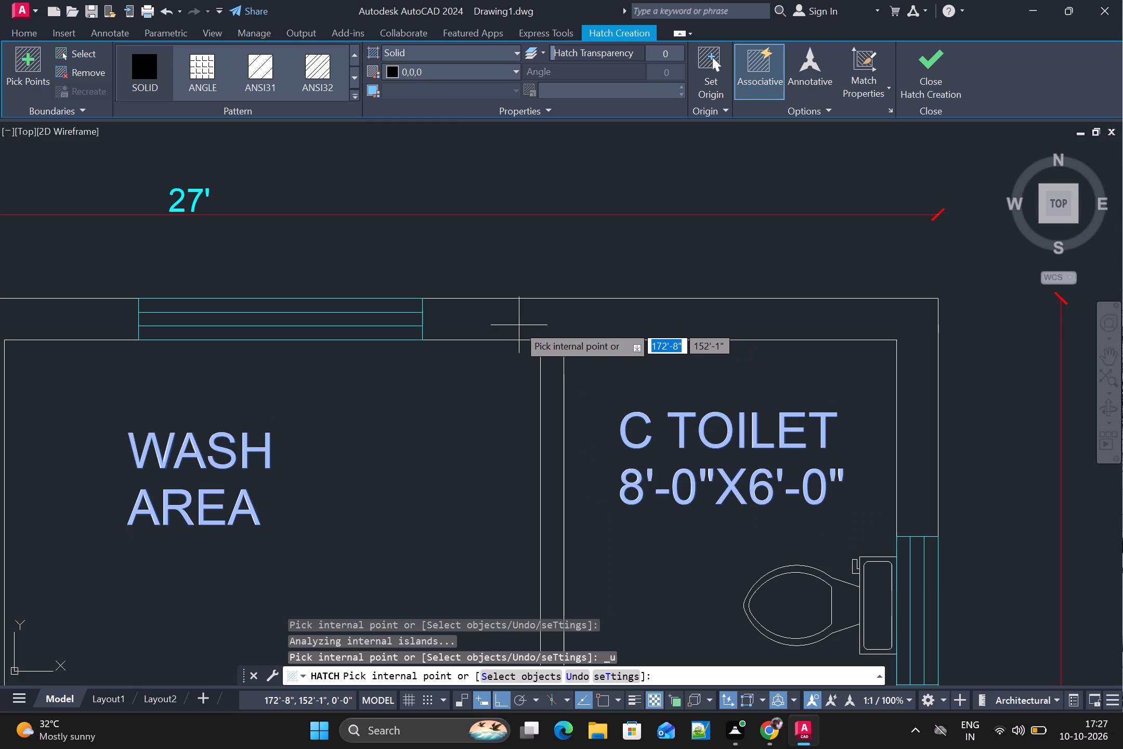
# Fill the north wall between the kitchen and wash area windows, together with the wall separating the kitchen from the wash area.
pyautogui.scroll(-2, 478, 324)
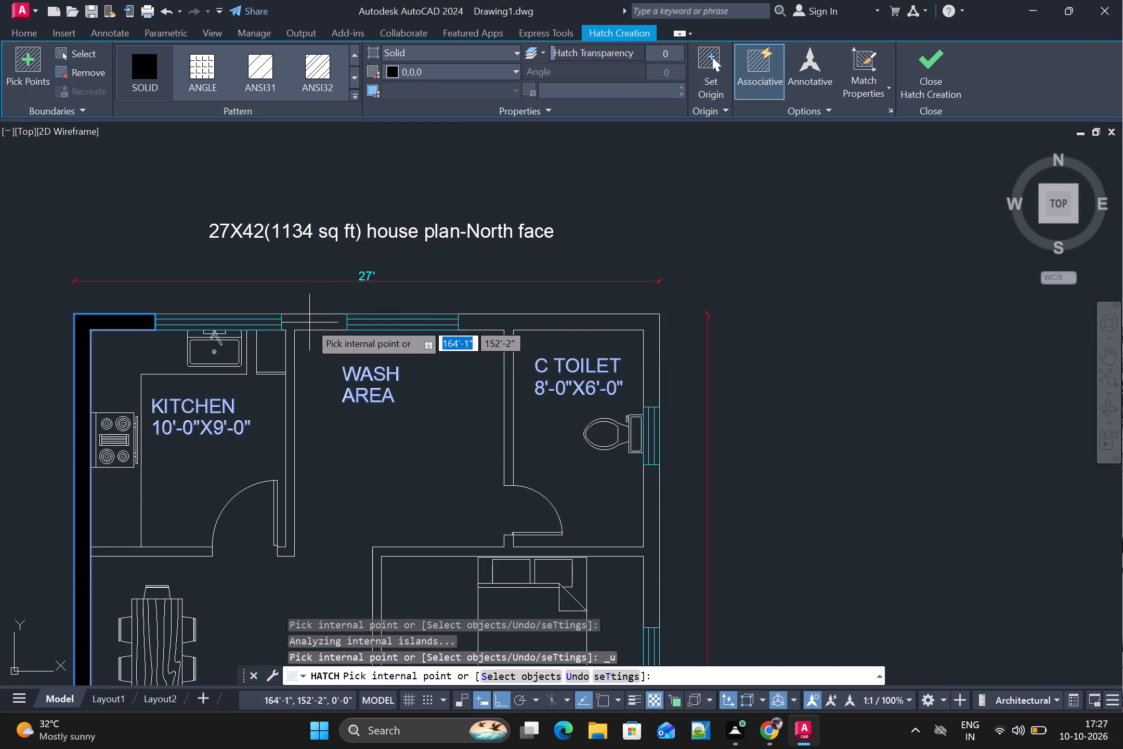
pyautogui.scroll(2, 327, 324)
pyautogui.scroll(-2, 327, 324)
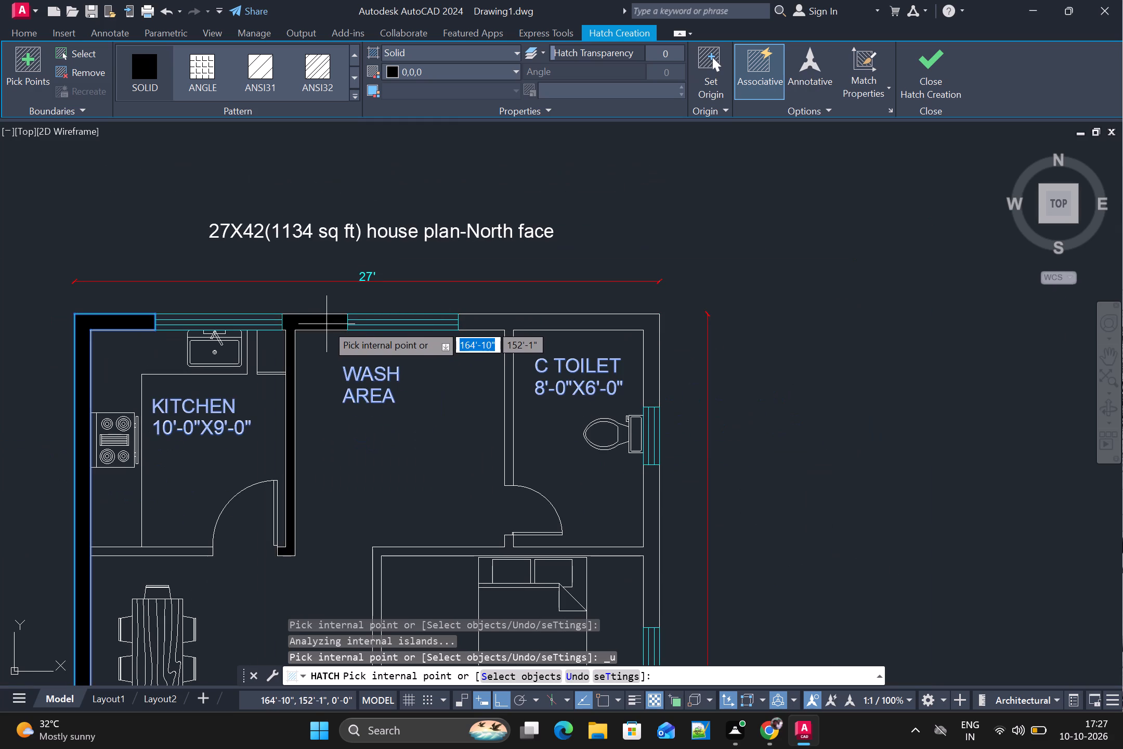
pyautogui.click(327, 324)
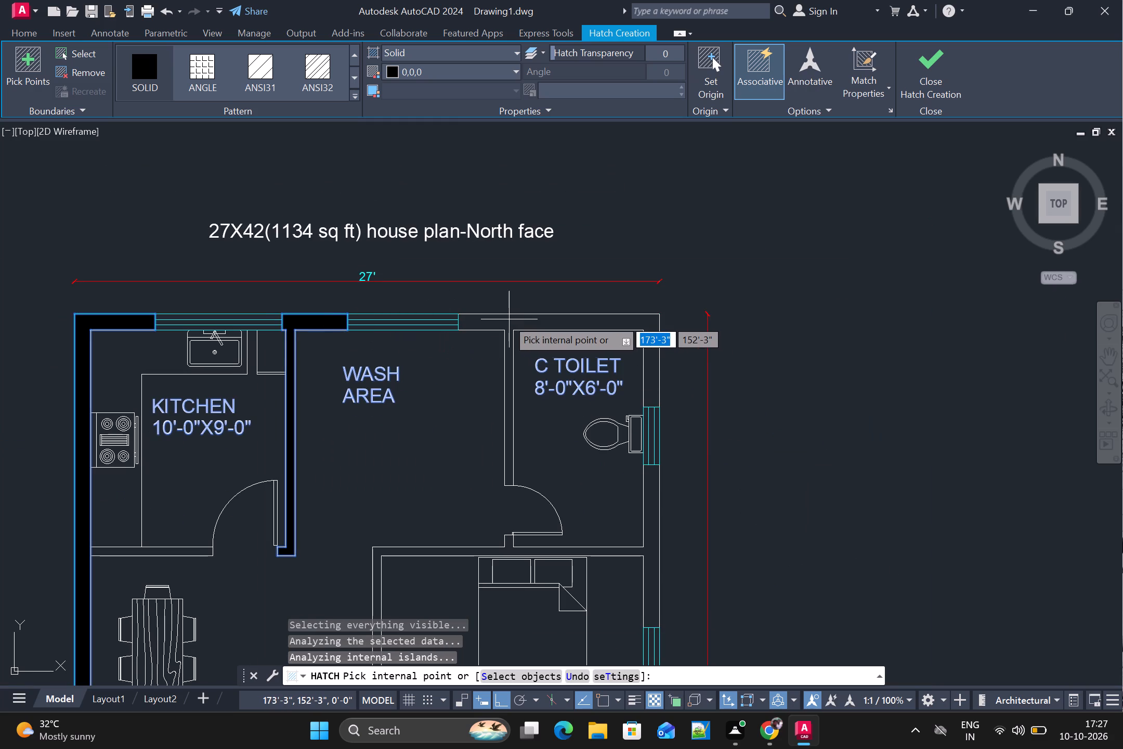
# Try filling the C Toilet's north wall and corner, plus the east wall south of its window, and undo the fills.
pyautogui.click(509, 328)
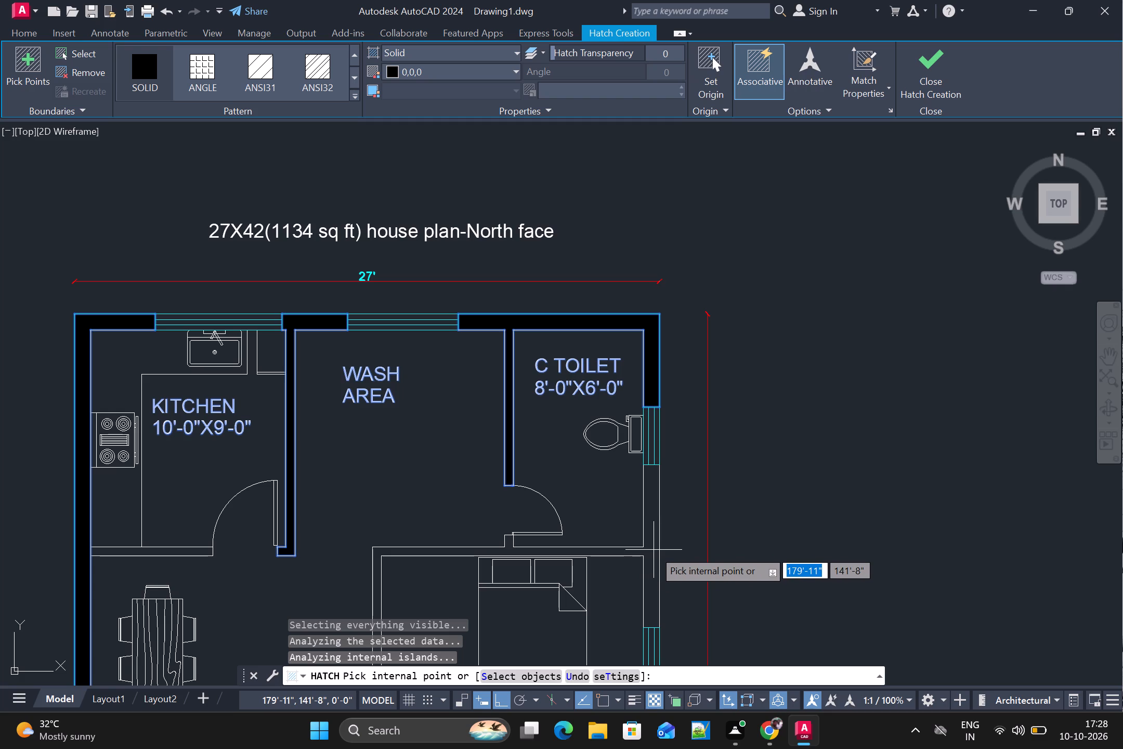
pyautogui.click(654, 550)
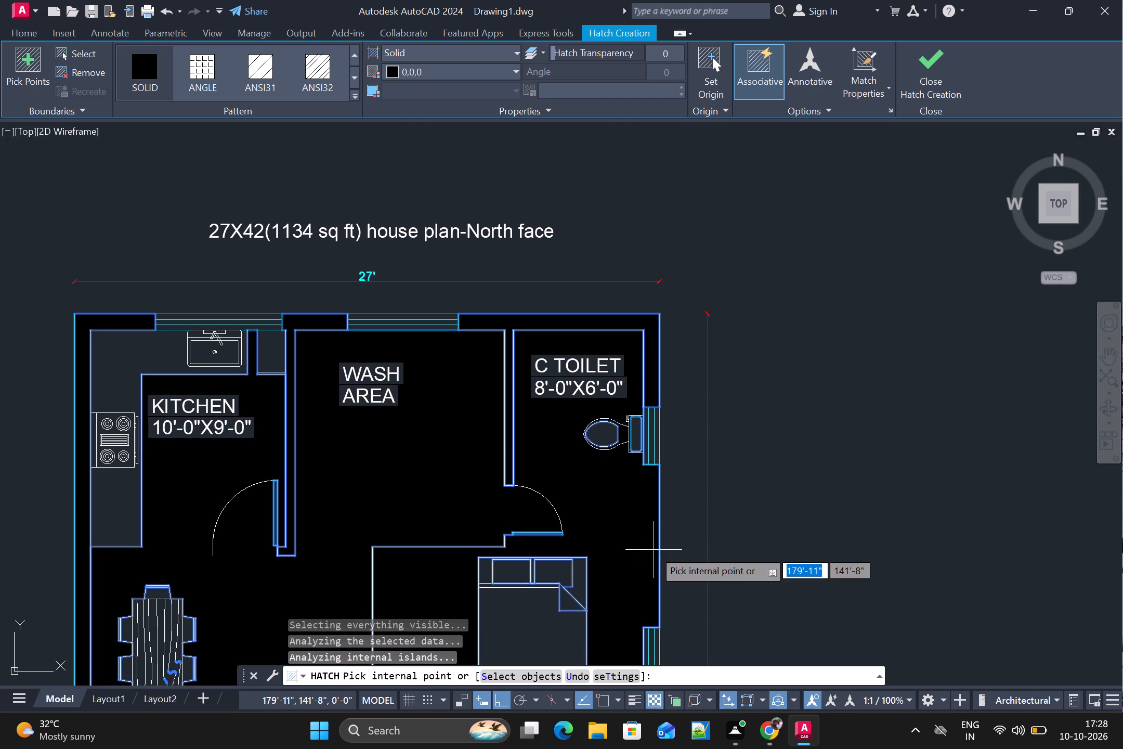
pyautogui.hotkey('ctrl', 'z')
# Fill the east wall on both sides of the Bed Room-1 window, including Bed Room-1's connected north and west walls.
pyautogui.moveTo(651, 563); pyautogui.dragTo(643, 408, button='middle')
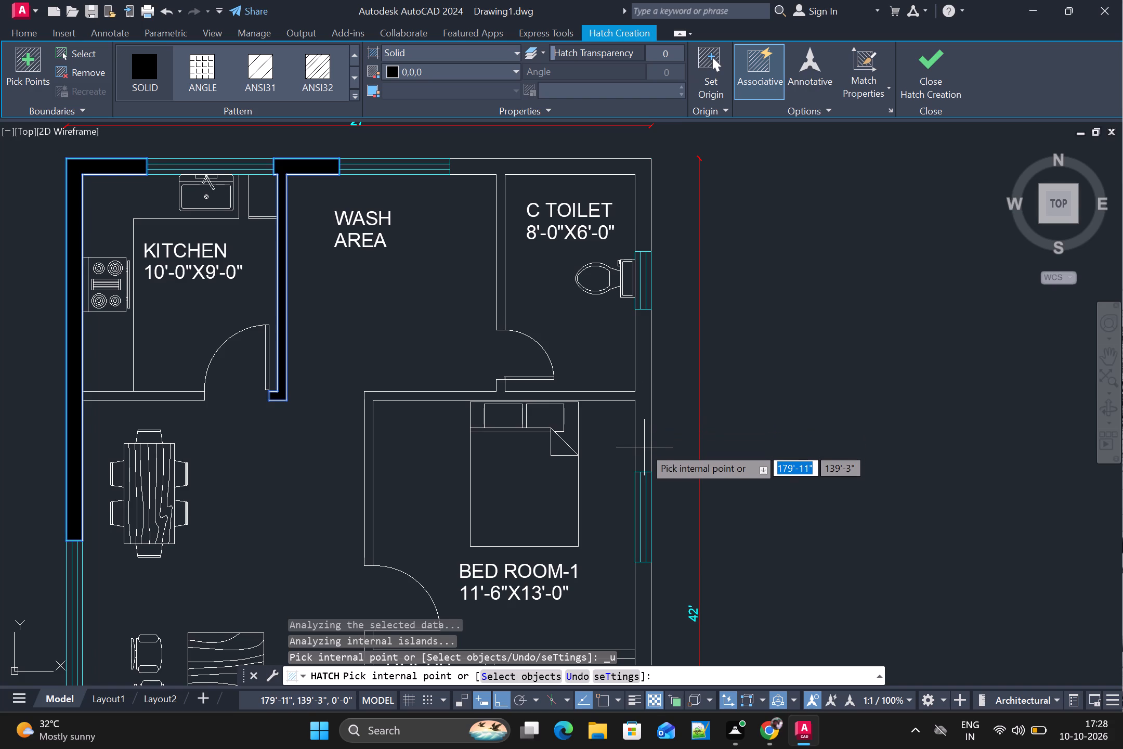
pyautogui.moveTo(644, 447); pyautogui.dragTo(652, 381, button='middle')
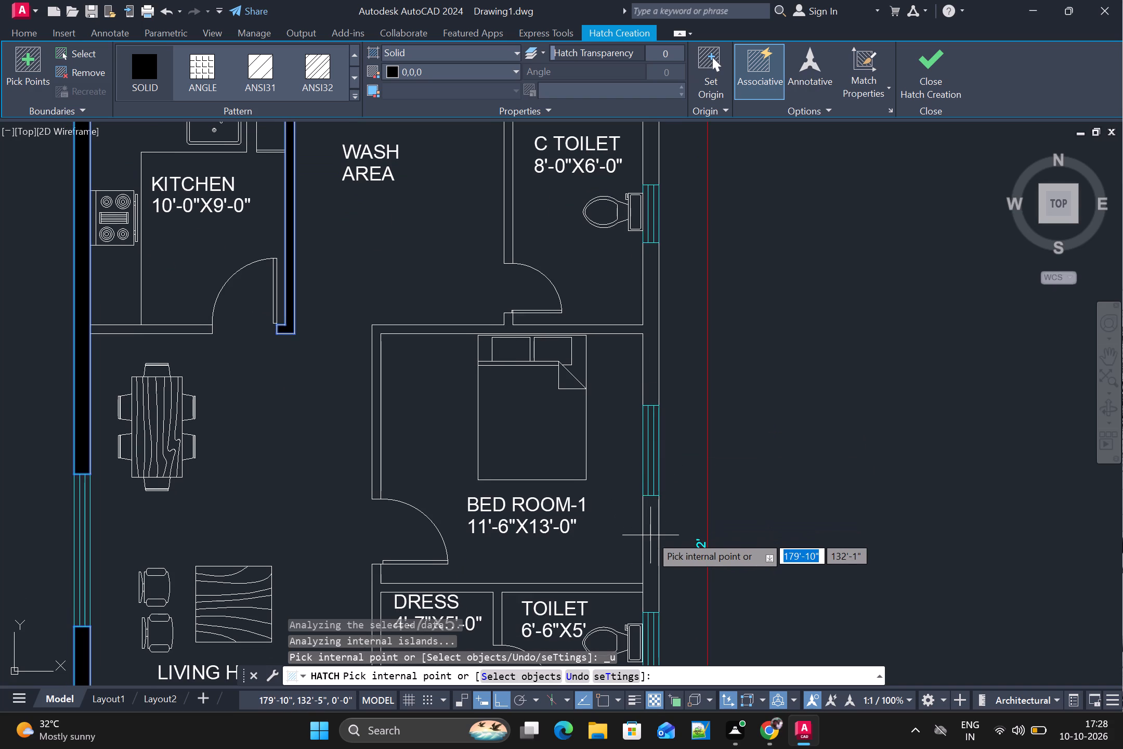
pyautogui.click(650, 536)
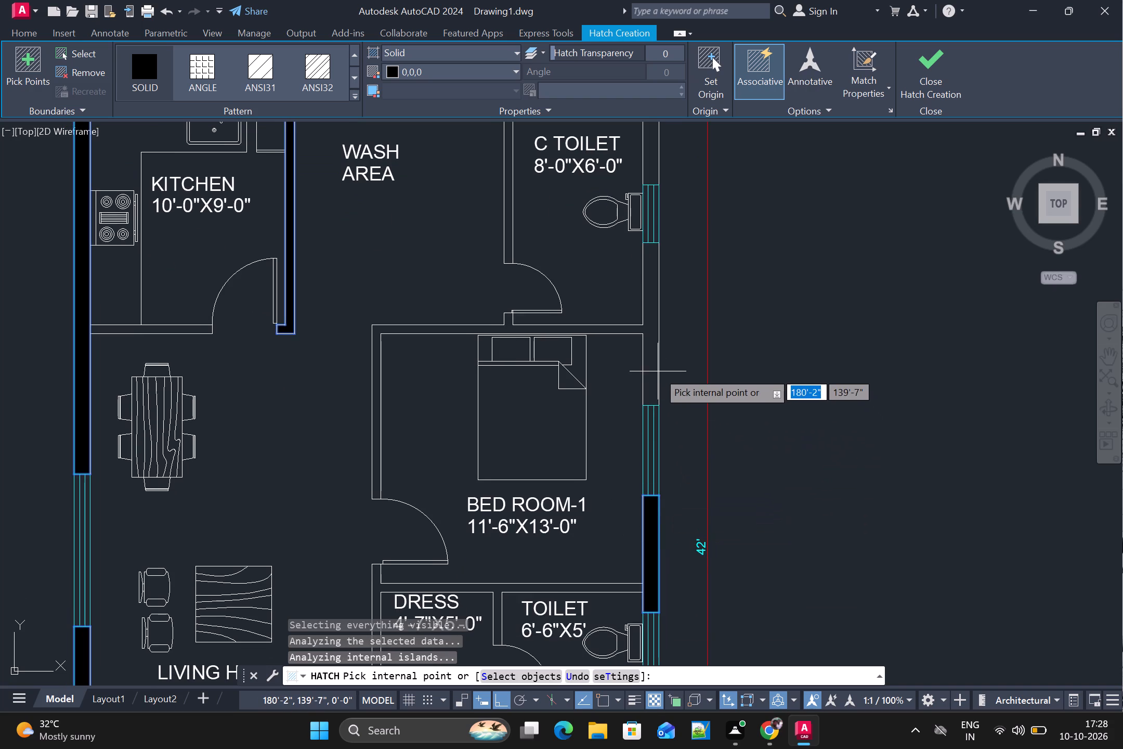
pyautogui.click(651, 376)
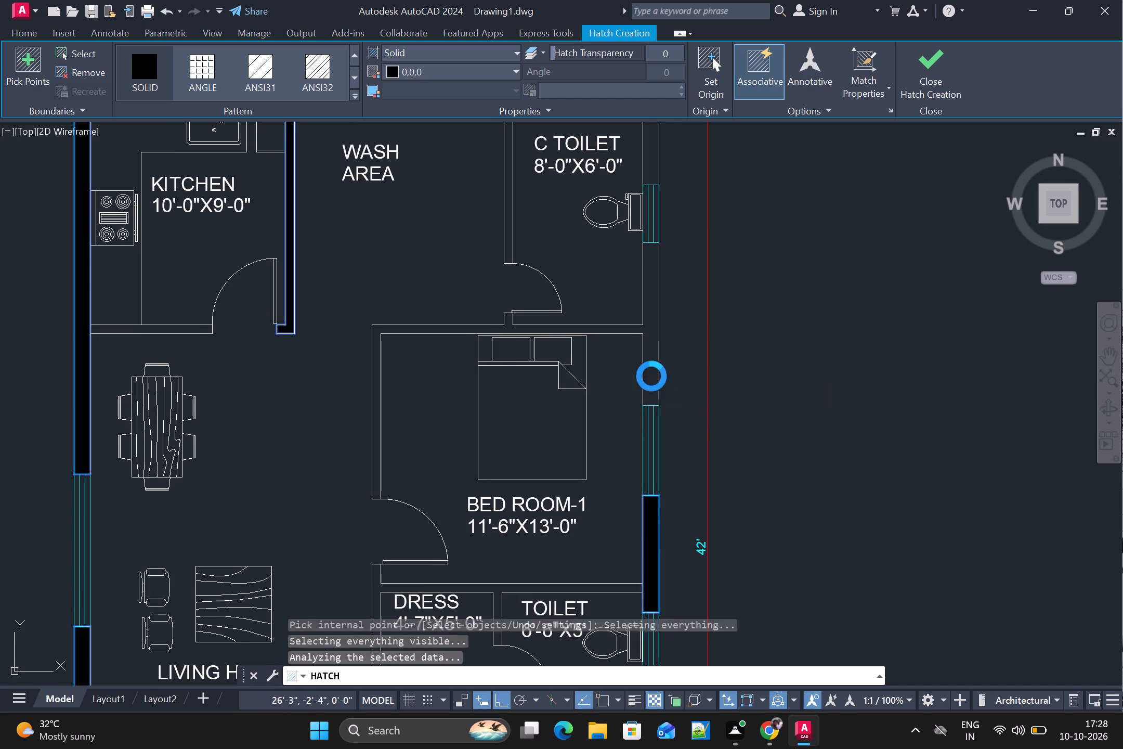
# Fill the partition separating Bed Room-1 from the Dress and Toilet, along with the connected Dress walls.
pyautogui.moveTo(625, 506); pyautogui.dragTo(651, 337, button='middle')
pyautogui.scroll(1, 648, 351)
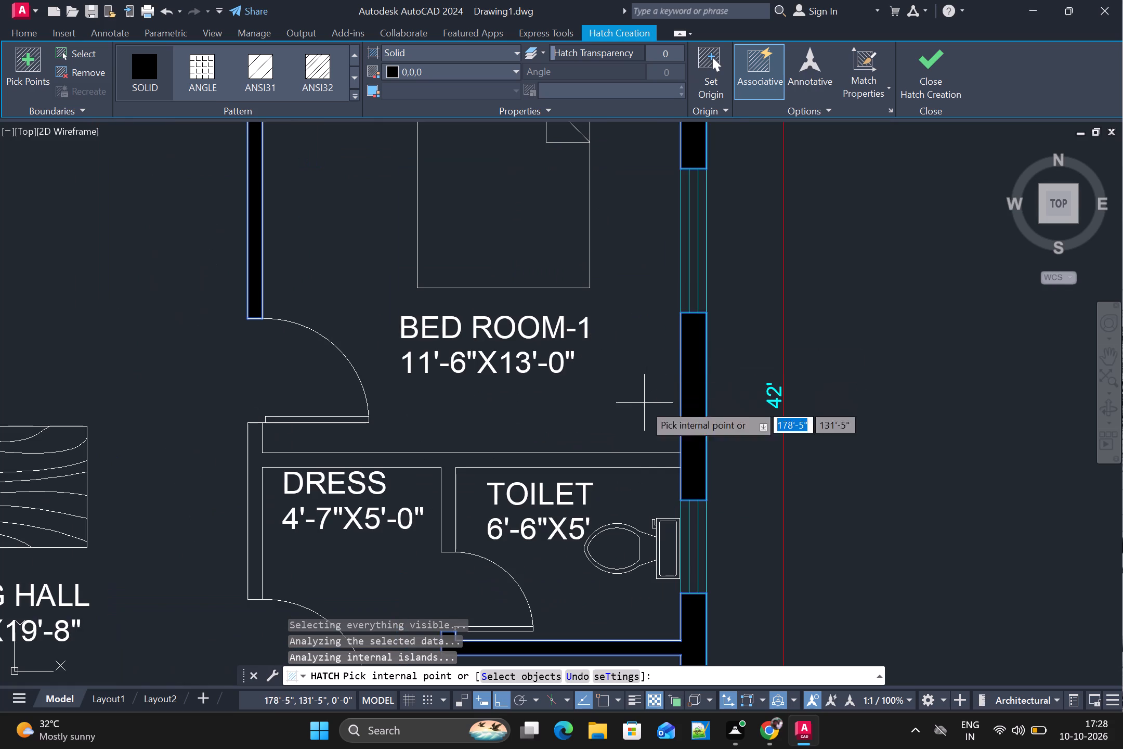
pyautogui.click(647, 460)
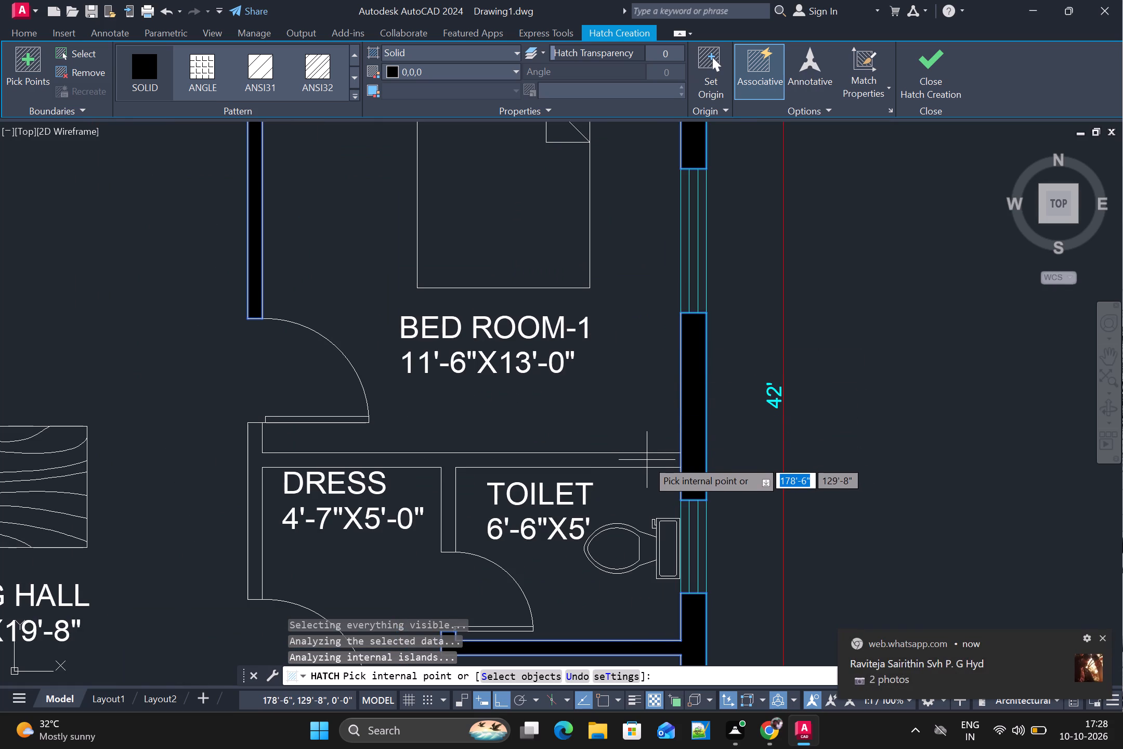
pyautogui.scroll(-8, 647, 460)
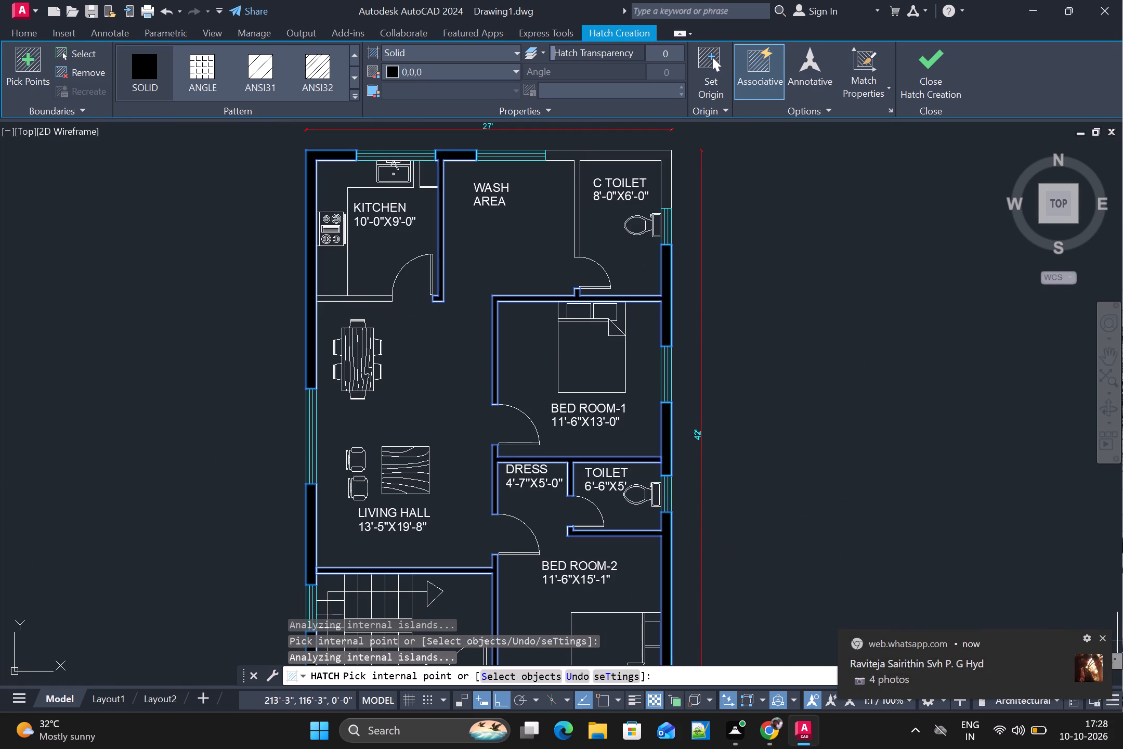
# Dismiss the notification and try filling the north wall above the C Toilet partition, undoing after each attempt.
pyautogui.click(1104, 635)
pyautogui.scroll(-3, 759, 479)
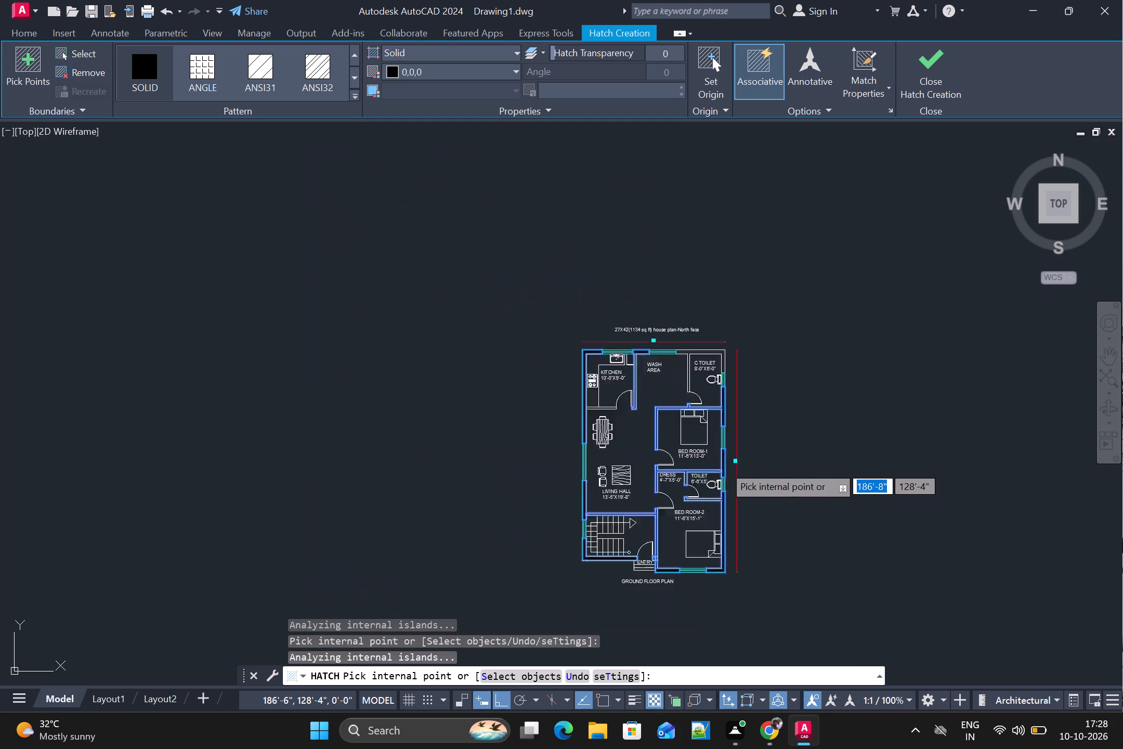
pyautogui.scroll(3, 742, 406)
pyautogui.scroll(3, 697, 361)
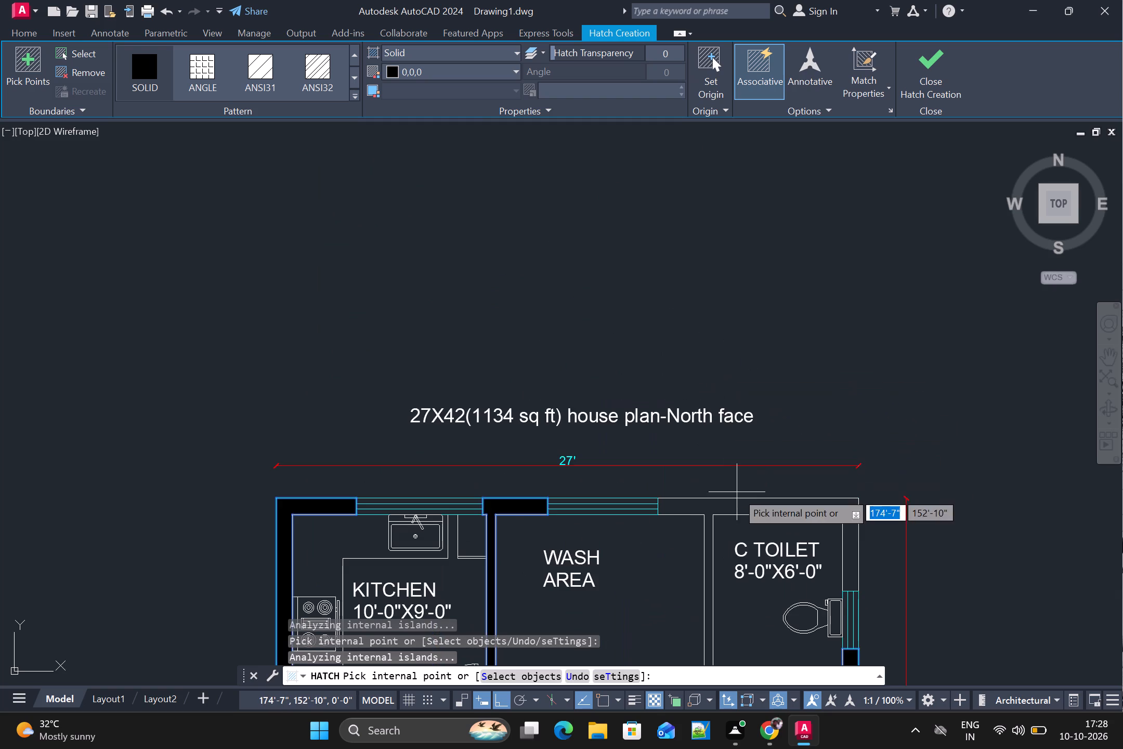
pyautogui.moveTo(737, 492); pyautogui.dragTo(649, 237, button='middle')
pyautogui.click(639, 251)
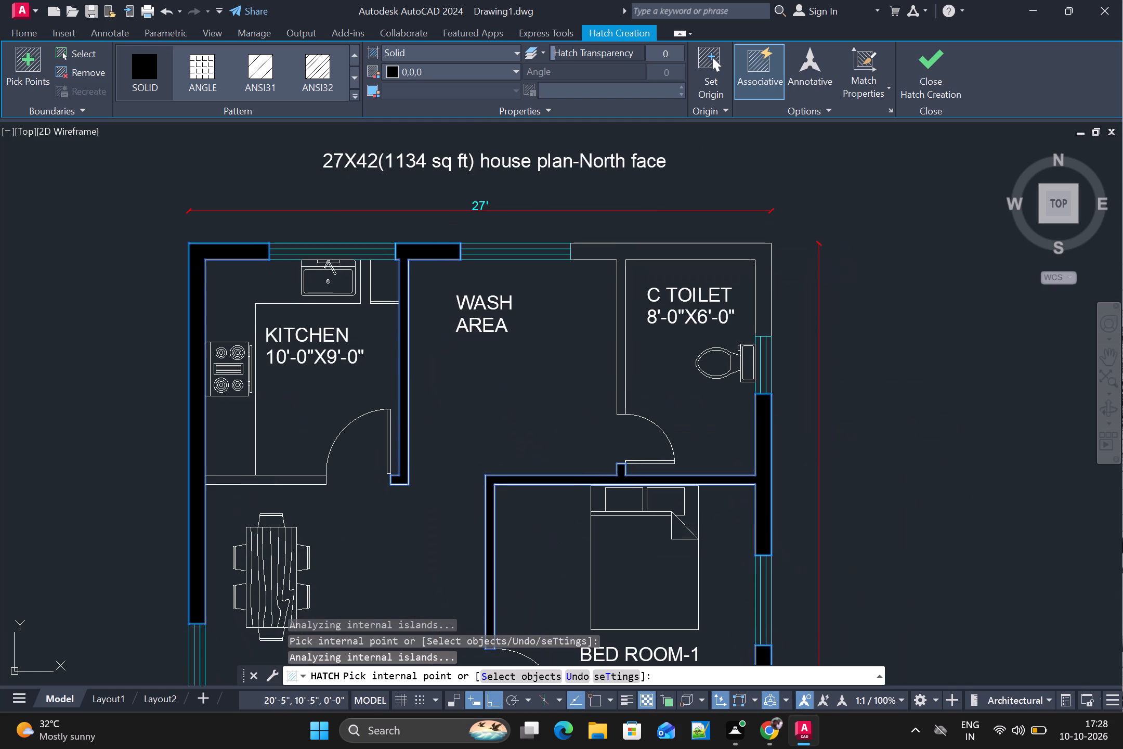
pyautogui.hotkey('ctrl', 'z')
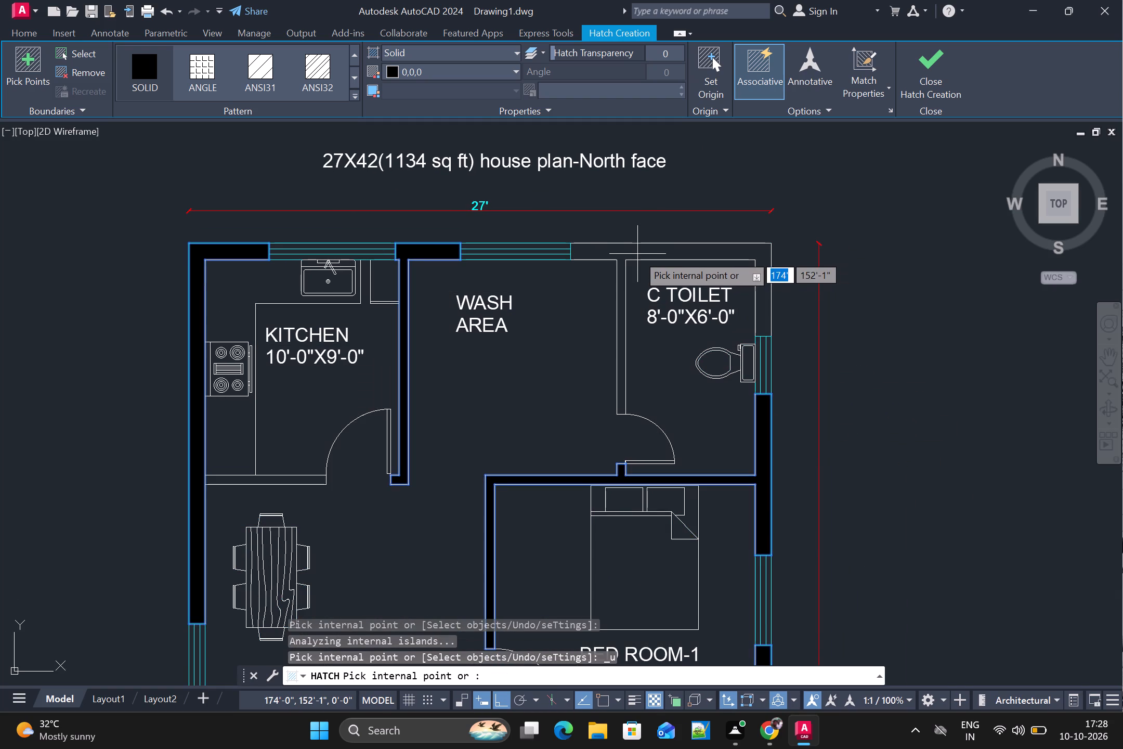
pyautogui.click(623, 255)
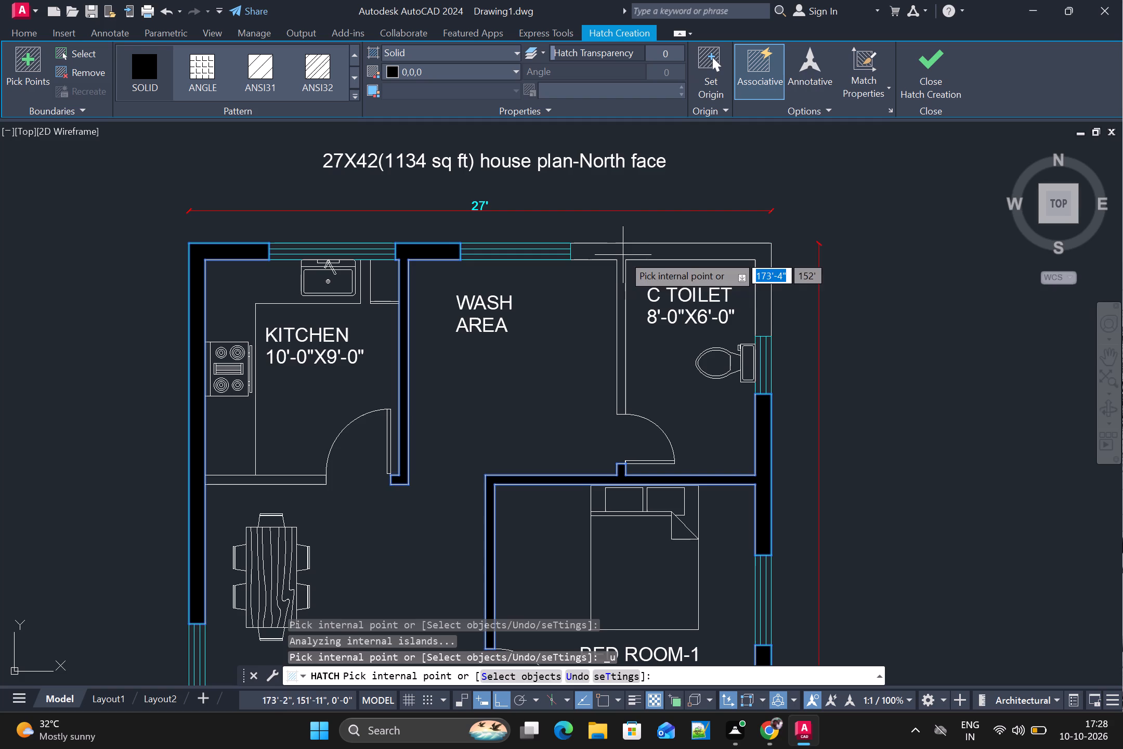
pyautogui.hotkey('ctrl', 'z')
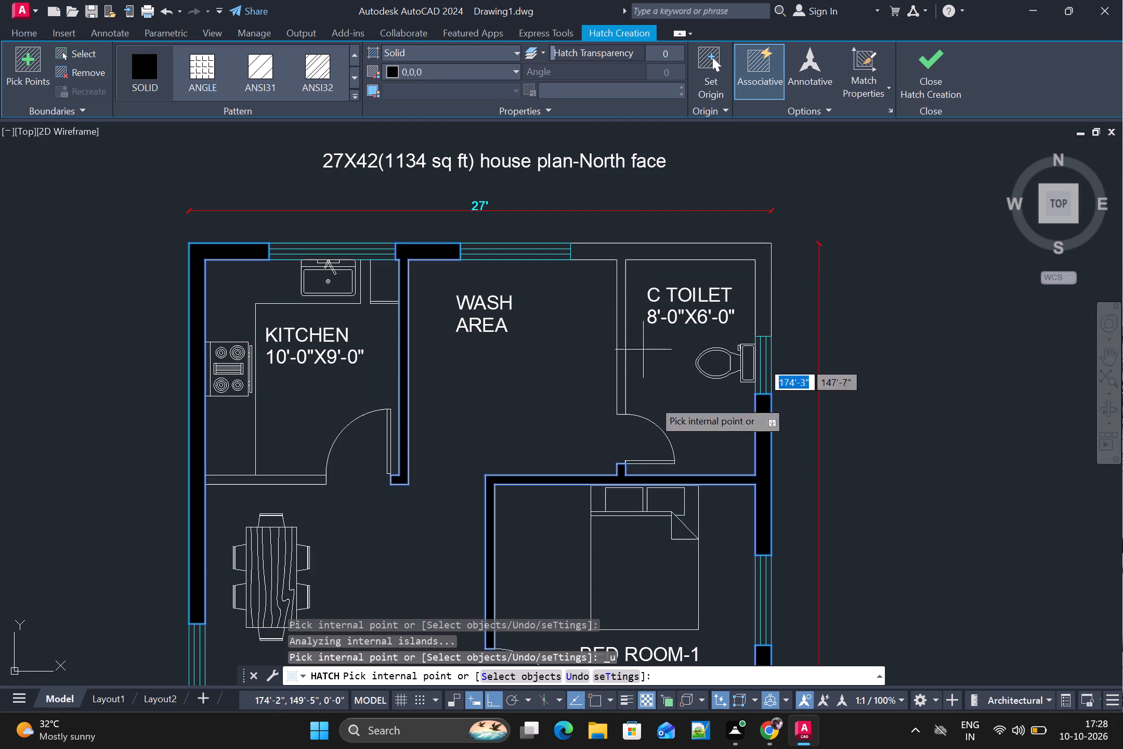
# Fill the north wall from the wash area window around the corner to the C Toilet window, including the wash area/C Toilet partition.
pyautogui.scroll(-1, 672, 515)
pyautogui.moveTo(643, 451); pyautogui.dragTo(646, 427, button='middle')
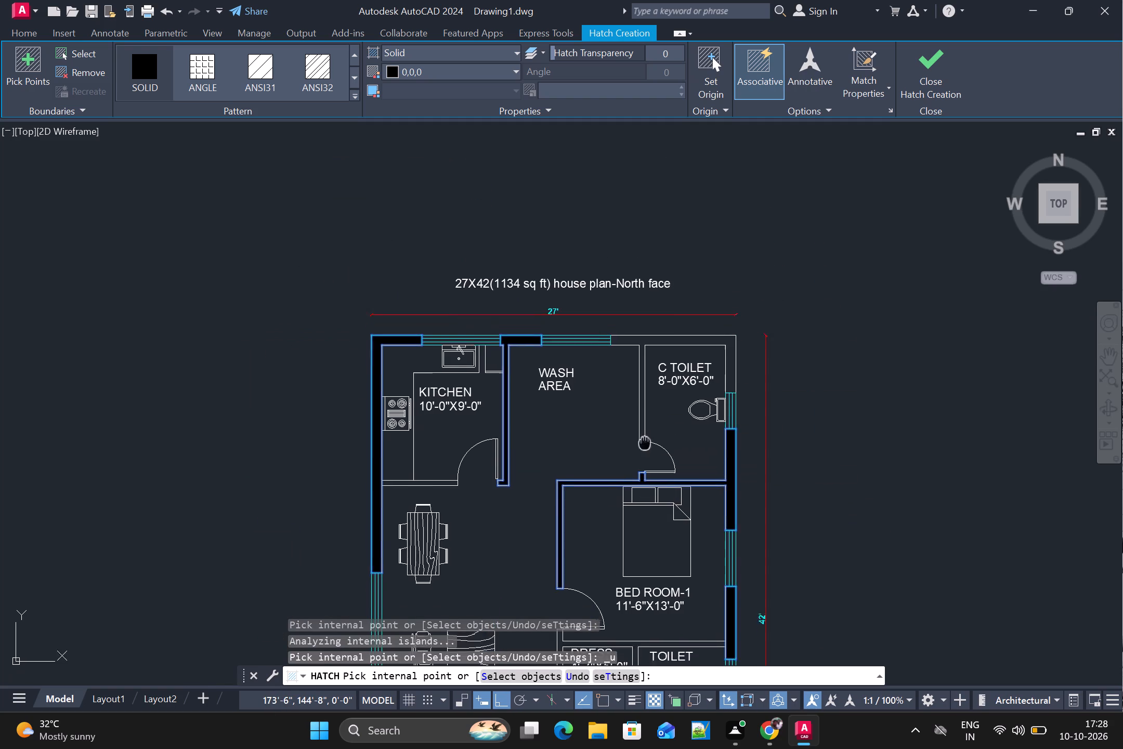
pyautogui.moveTo(646, 427); pyautogui.dragTo(626, 306, button='middle')
pyautogui.scroll(-2, 672, 326)
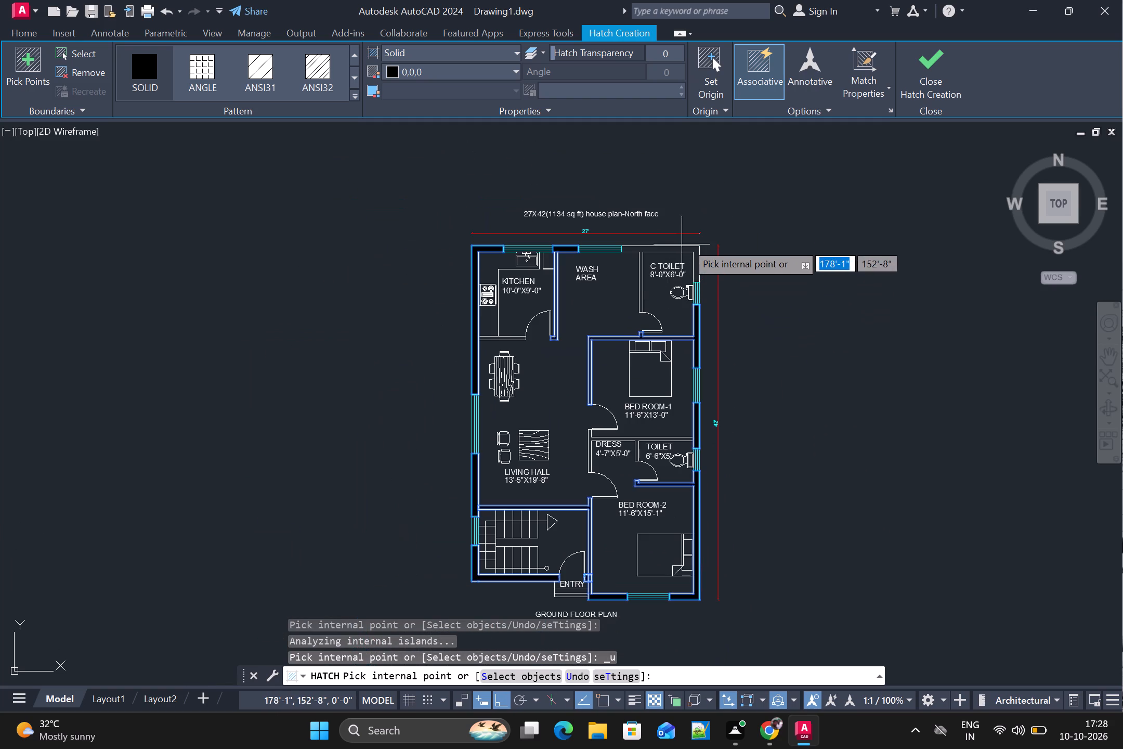
pyautogui.scroll(2, 702, 244)
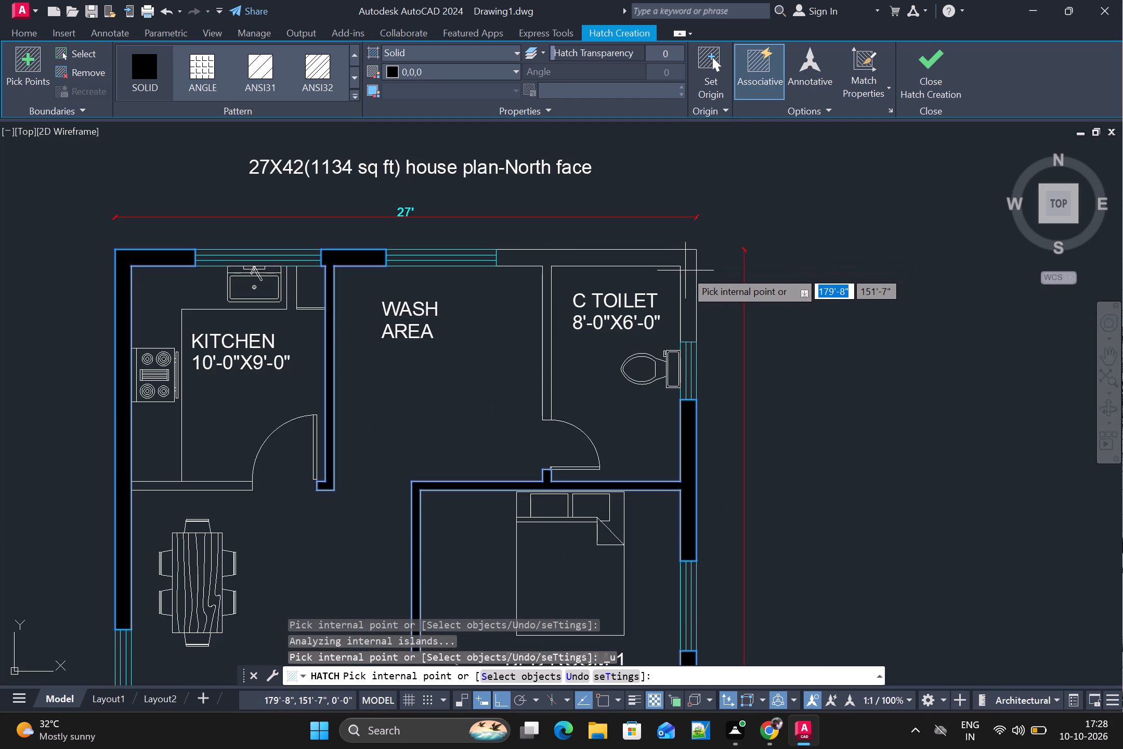
pyautogui.click(685, 270)
pyautogui.scroll(-3, 699, 394)
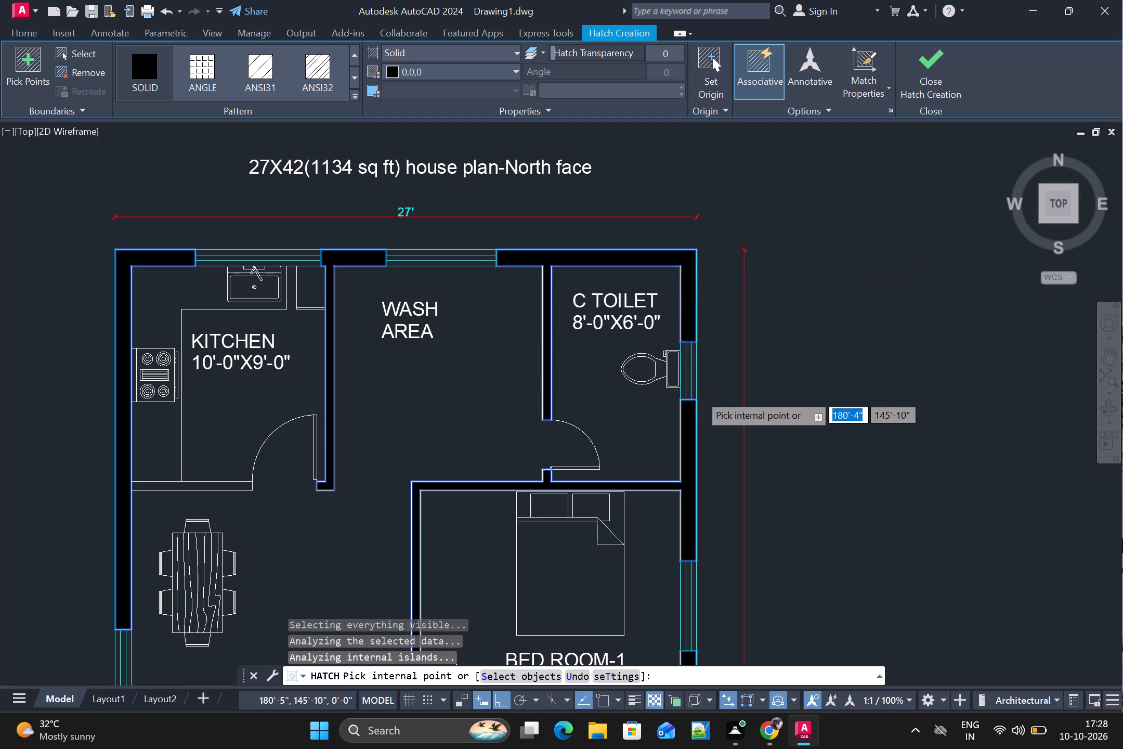
# Look over the wall fills across the floor plan and finish the solid hatch.
pyautogui.moveTo(675, 549); pyautogui.dragTo(712, 406, button='middle')
pyautogui.scroll(2, 708, 399)
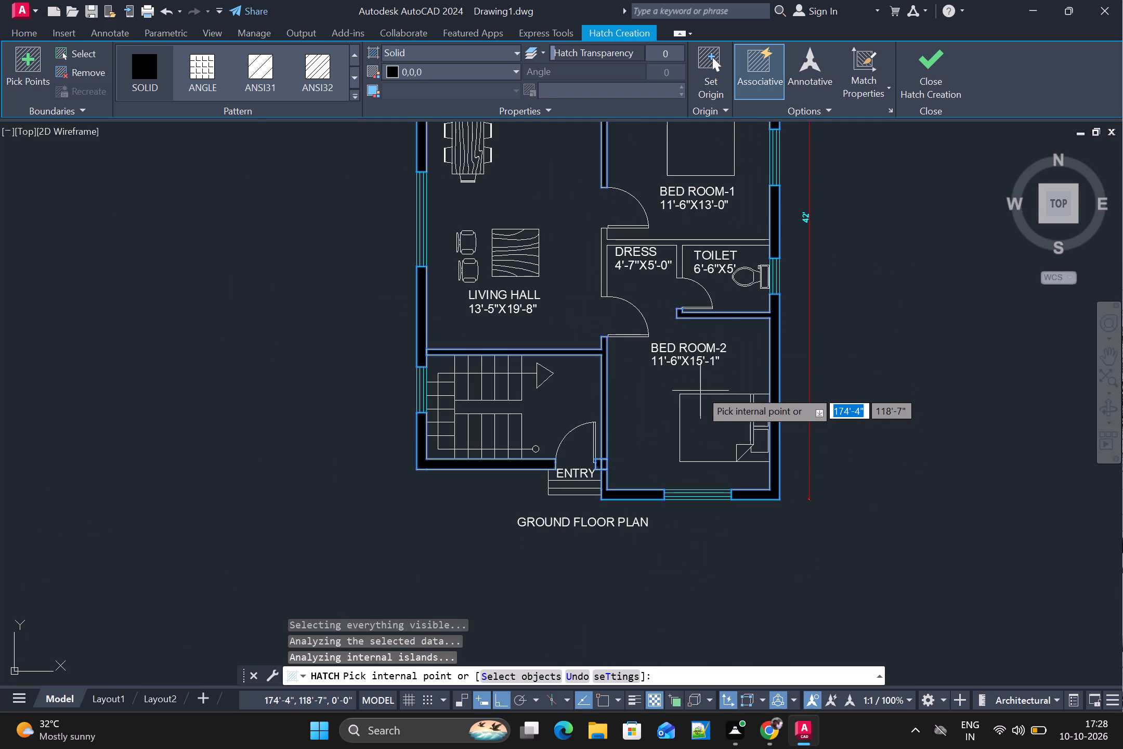
pyautogui.scroll(1, 701, 388)
pyautogui.scroll(-1, 701, 388)
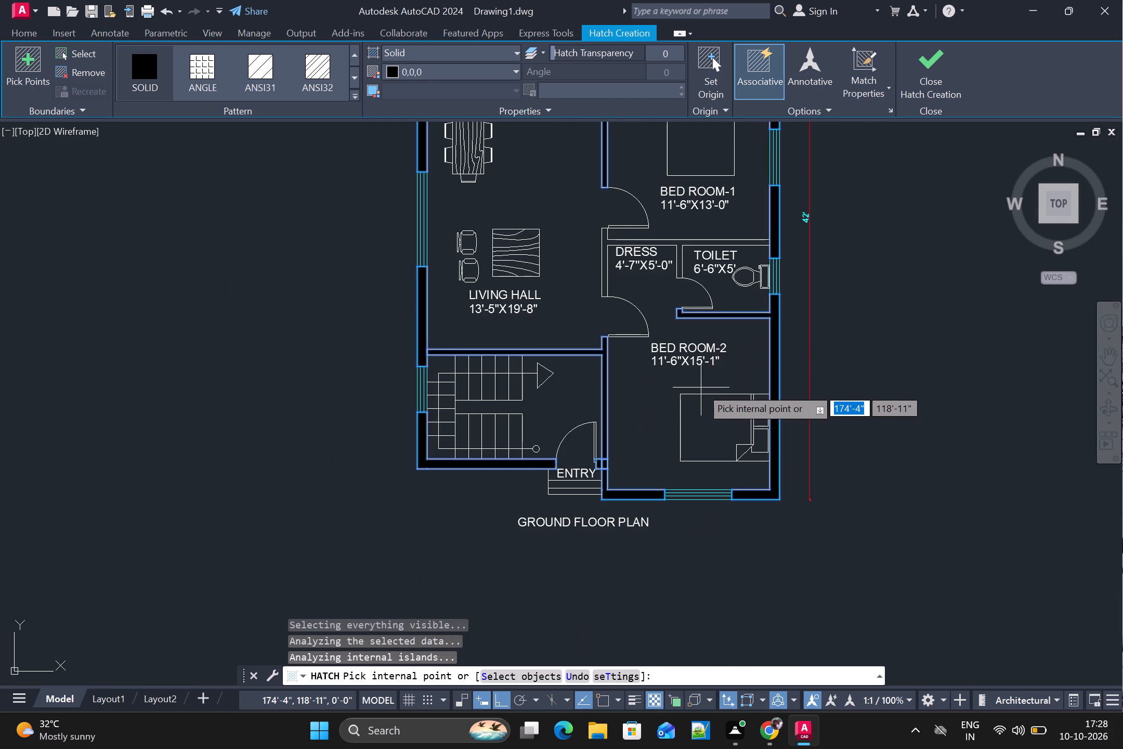
pyautogui.moveTo(700, 392); pyautogui.dragTo(611, 577, button='middle')
pyautogui.scroll(-2, 632, 423)
pyautogui.scroll(2, 632, 423)
pyautogui.click(945, 57)
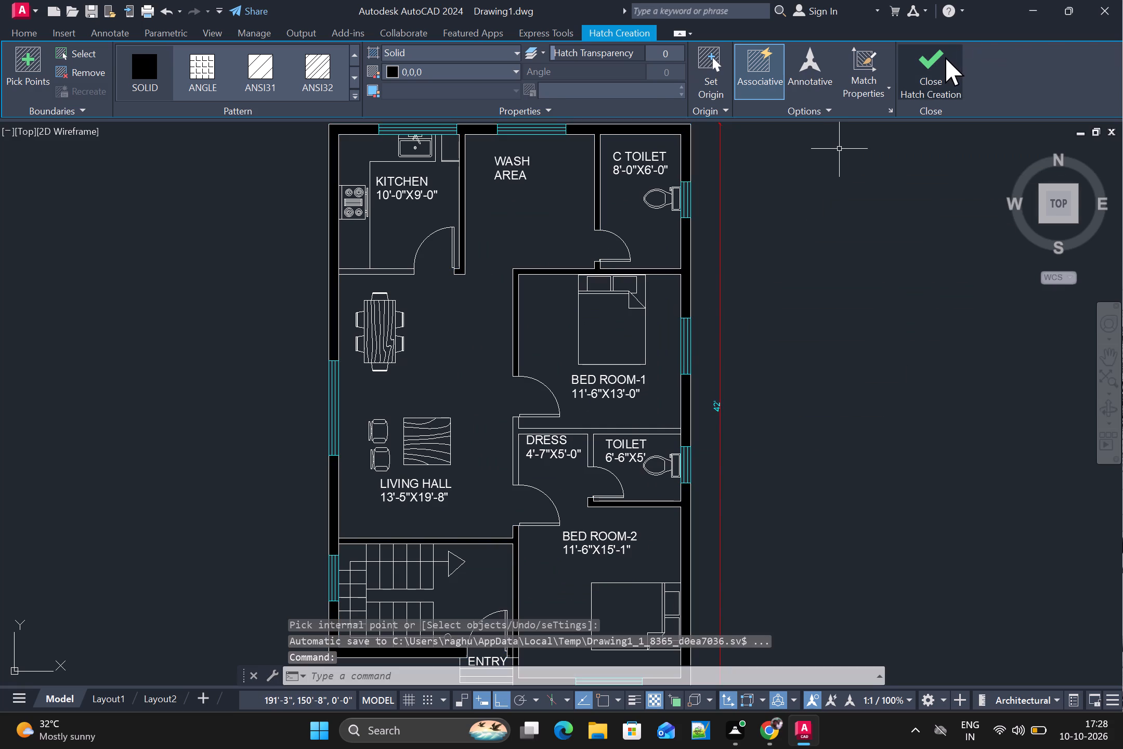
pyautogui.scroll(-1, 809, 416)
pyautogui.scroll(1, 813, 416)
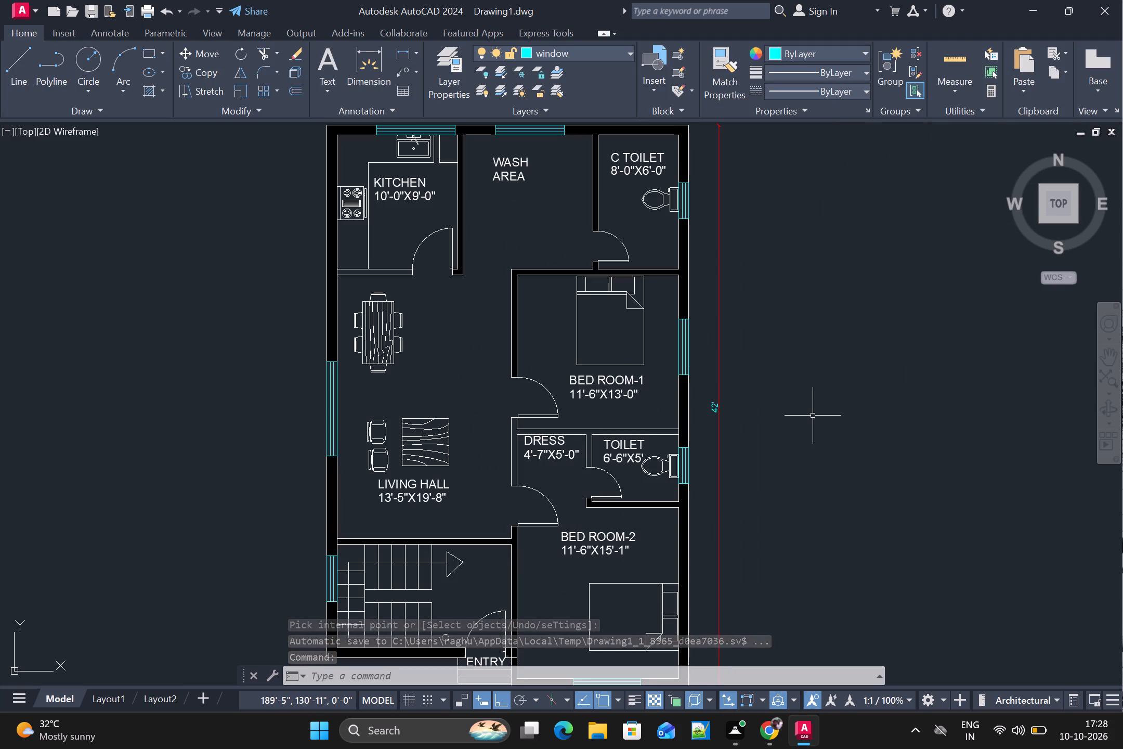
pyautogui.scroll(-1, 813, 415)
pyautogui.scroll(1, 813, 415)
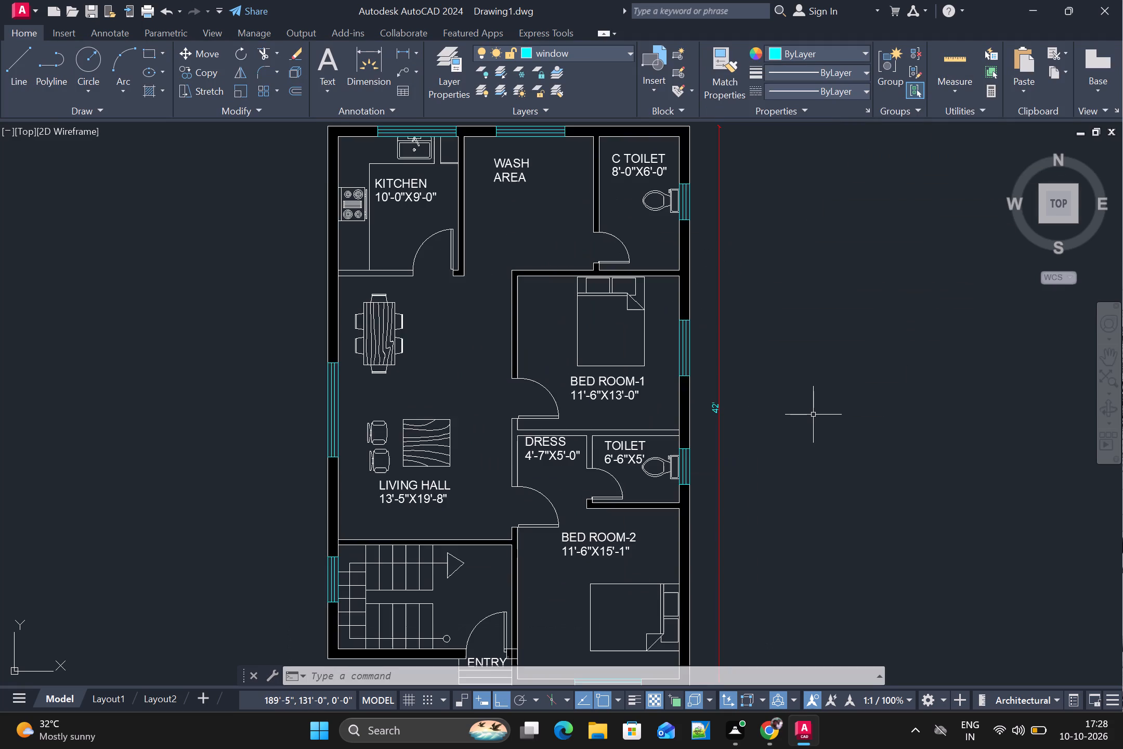
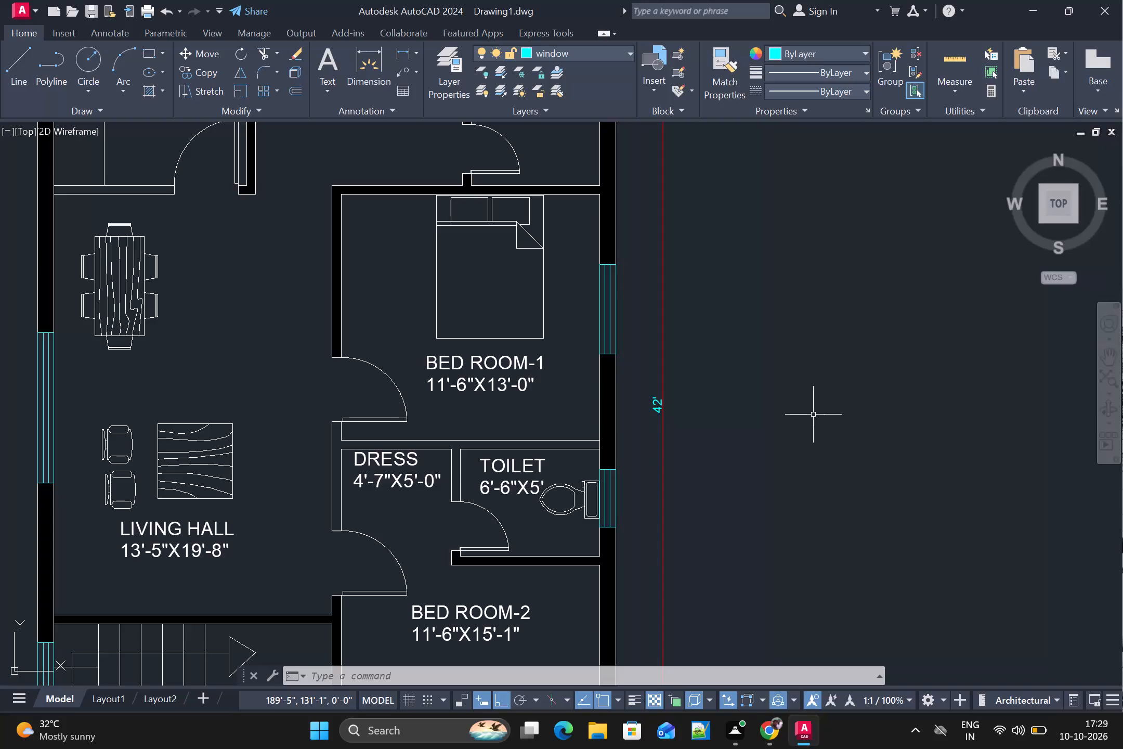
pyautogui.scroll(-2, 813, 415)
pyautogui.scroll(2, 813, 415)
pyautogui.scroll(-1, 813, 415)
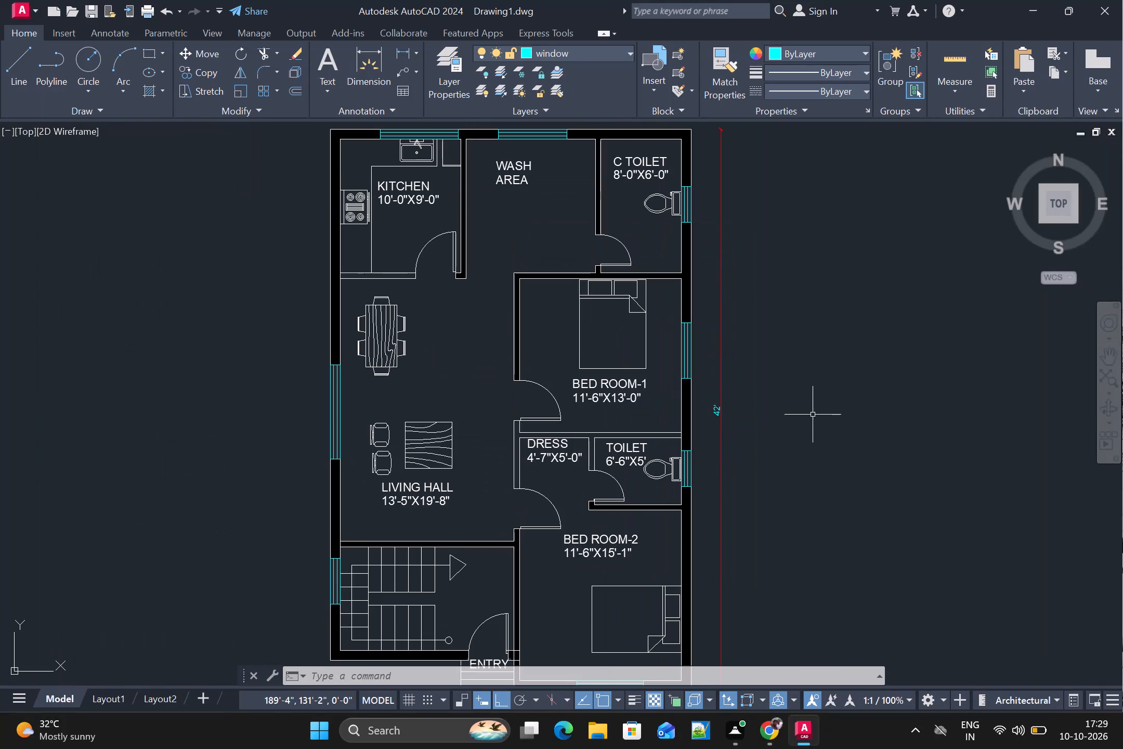
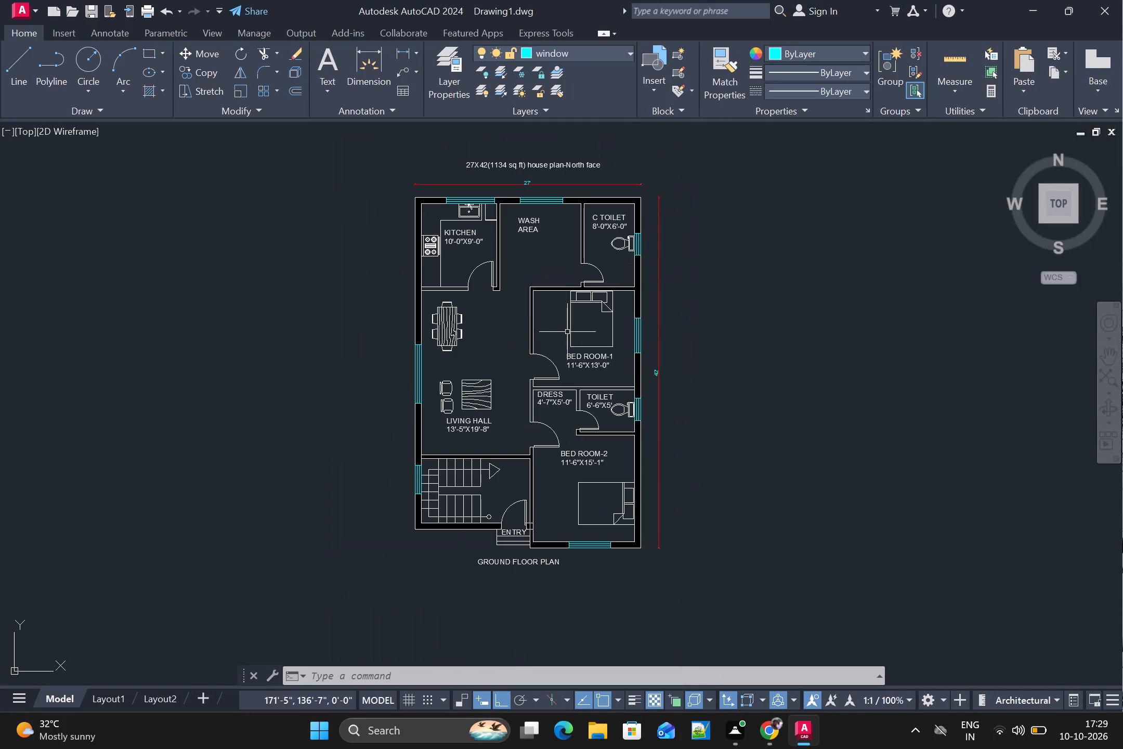
# Open the Options dialog to check the Open and Save settings, and close it.
pyautogui.write('POTIONS')
pyautogui.press('Return')
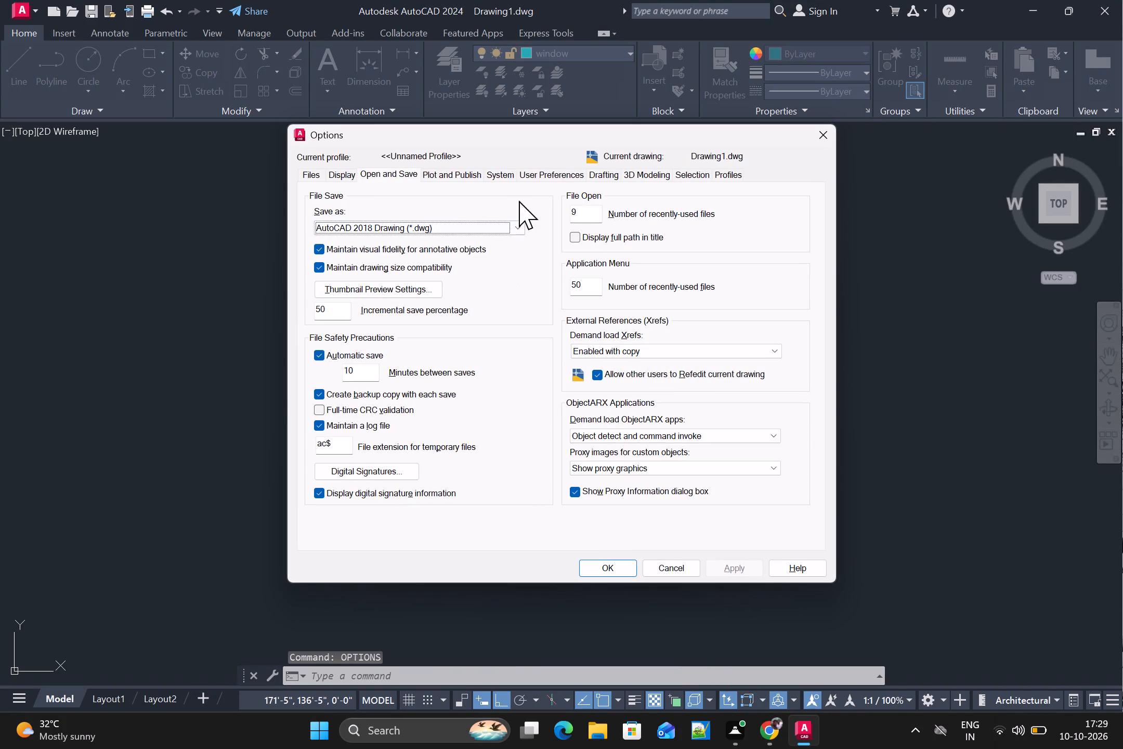
pyautogui.click(606, 564)
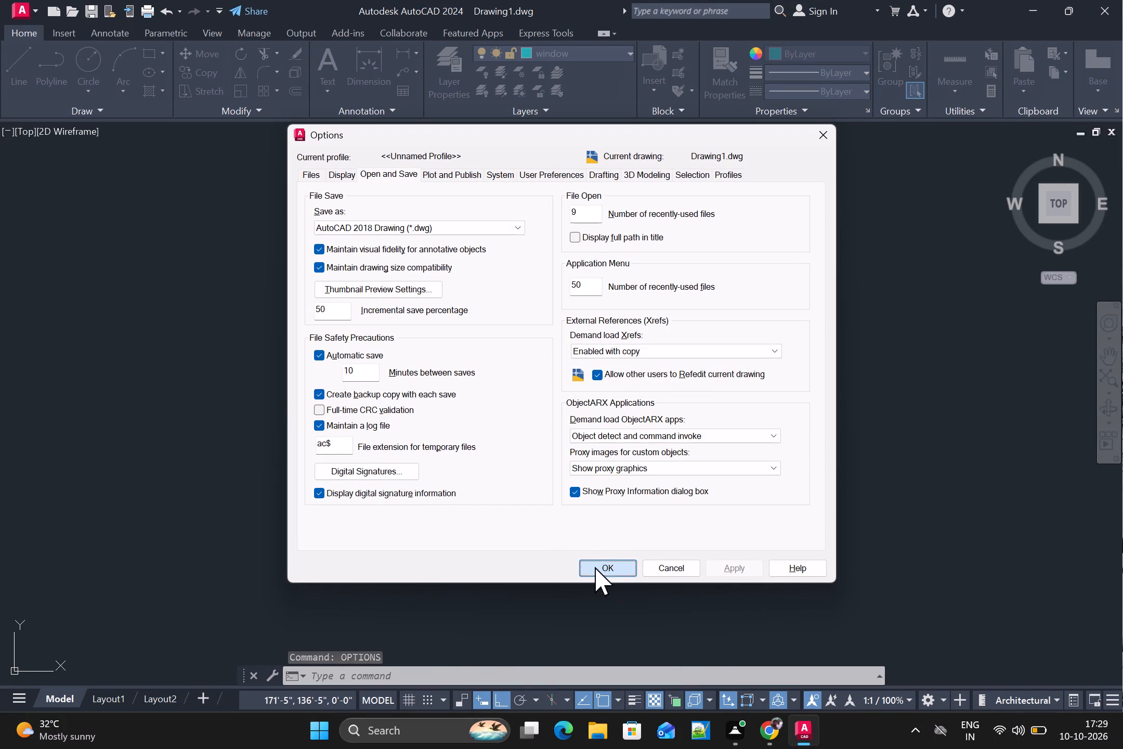
pyautogui.click(462, 673)
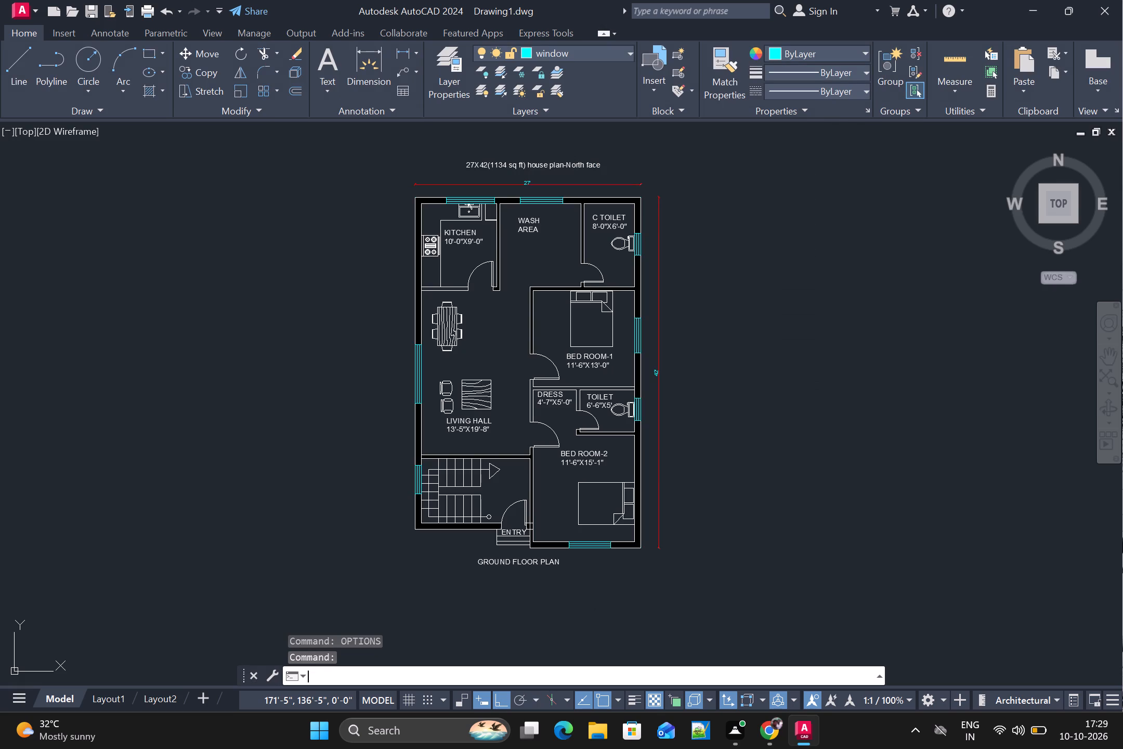
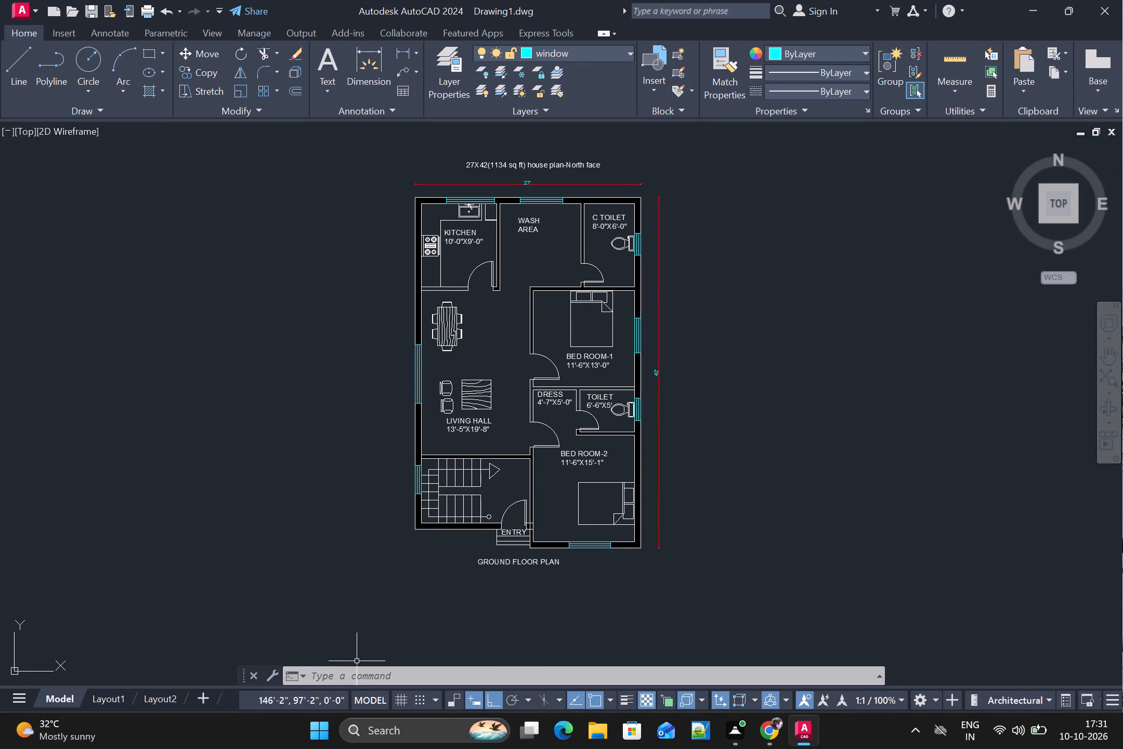
# Query the LOGFILENAME system variable to check where the drawing's log file is stored.
pyautogui.click(360, 676)
pyautogui.write('LOGFILE NAME')
pyautogui.press('BackSpace')
pyautogui.press('BackSpace')
pyautogui.press('BackSpace')
pyautogui.press('BackSpace')
pyautogui.press('BackSpace')
pyautogui.press('f')
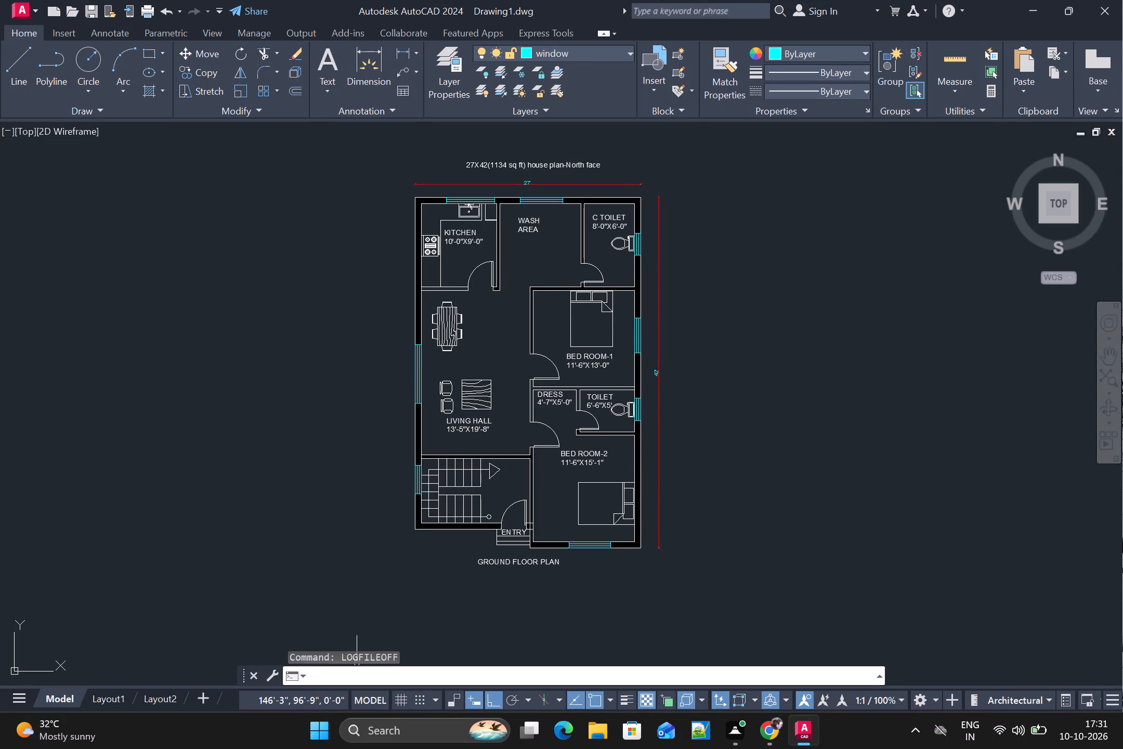
pyautogui.press('BackSpace')
pyautogui.press('BackSpace')
pyautogui.write('LOG')
pyautogui.write('FILENA,')
pyautogui.press('BackSpace')
pyautogui.write('ME')
pyautogui.press('Return')
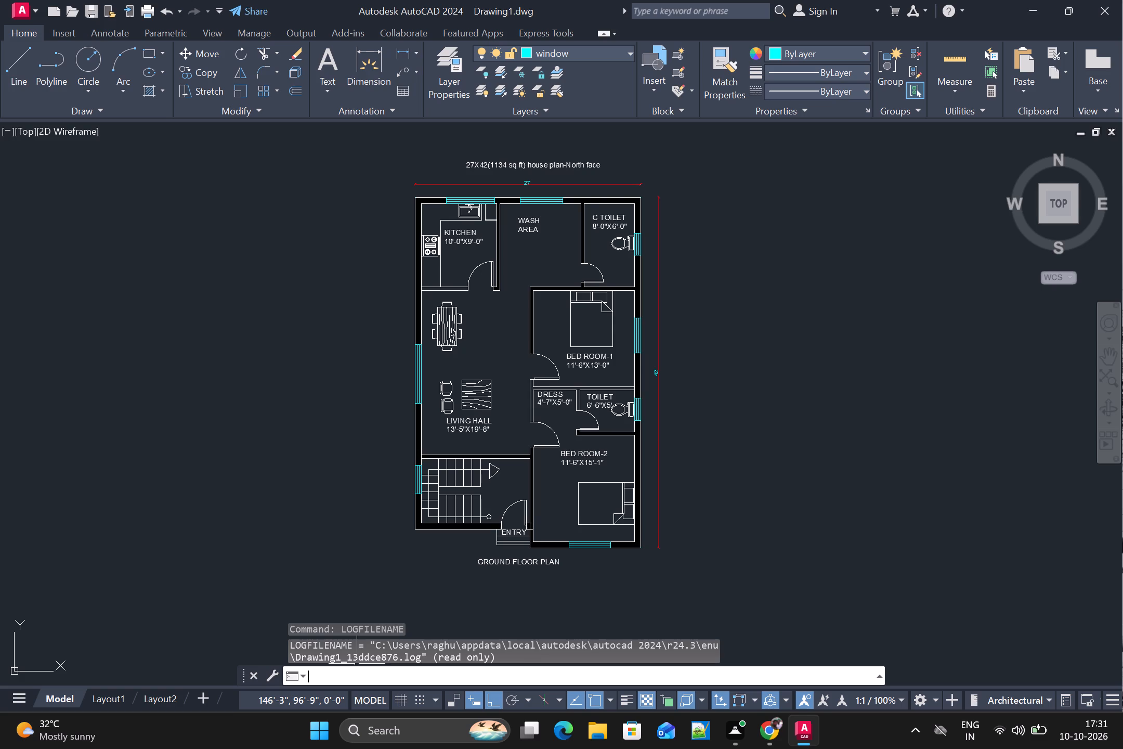
# Start saving the drawing under a new name and choose the FUJI AUTOCAD PROJECTS folder on the Desktop.
pyautogui.click(36, 17)
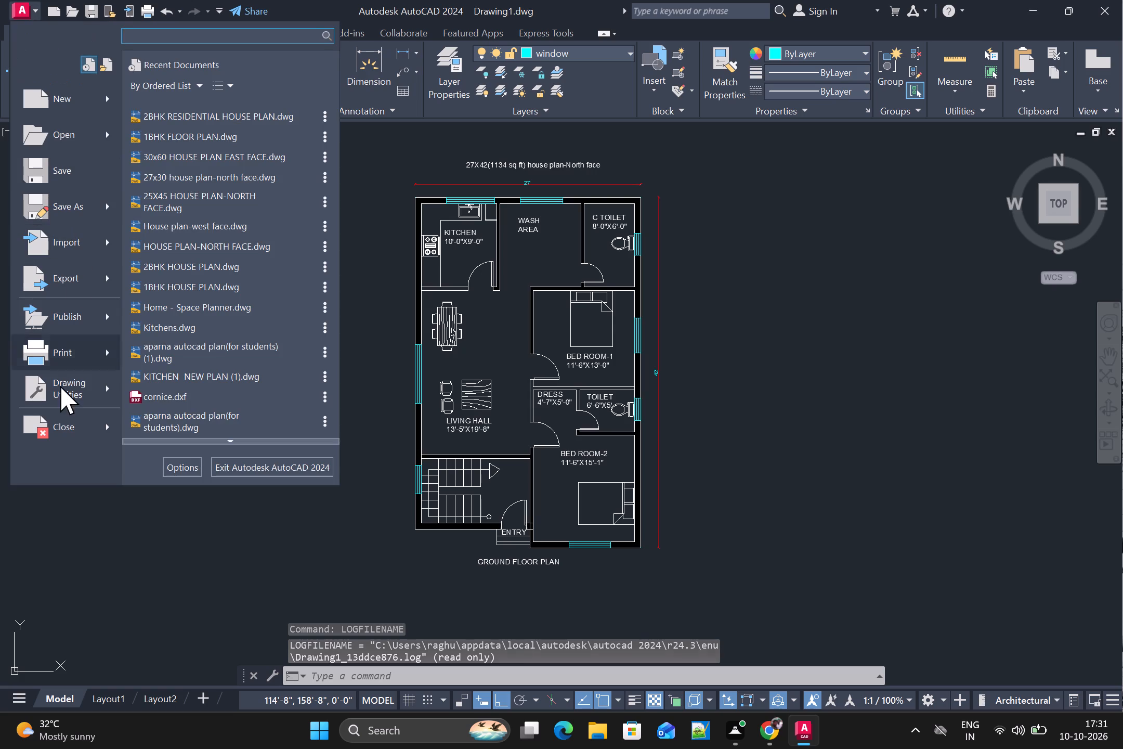
pyautogui.click(66, 213)
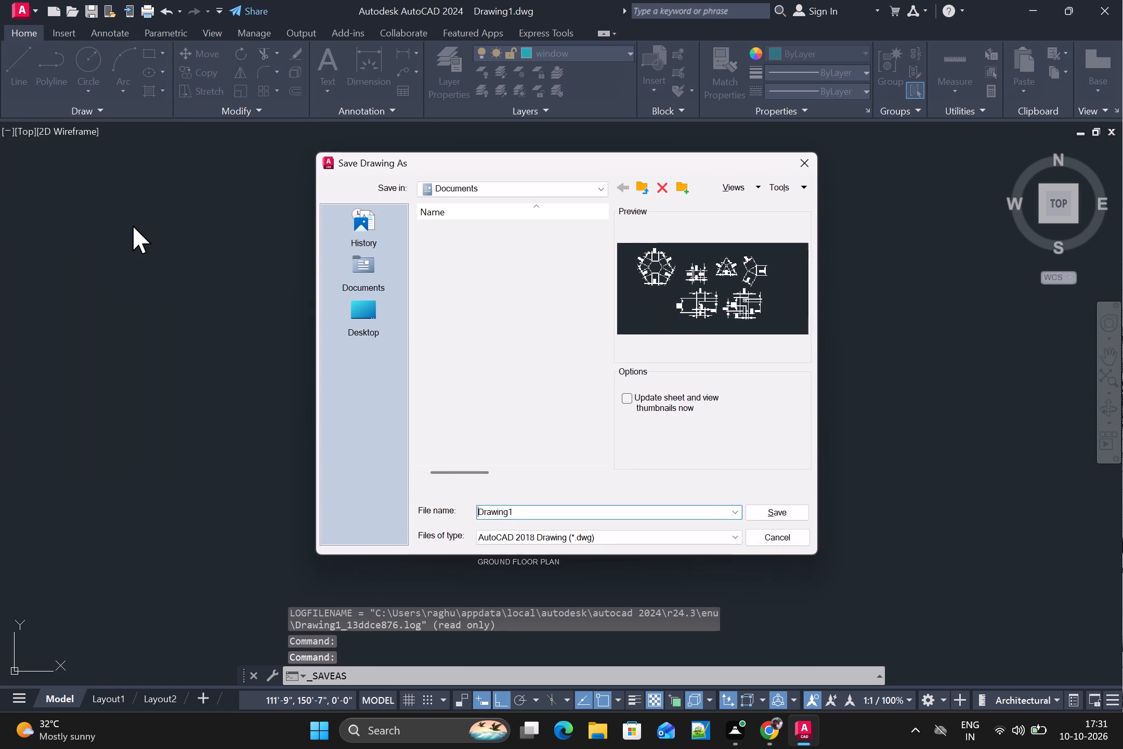
pyautogui.click(372, 321)
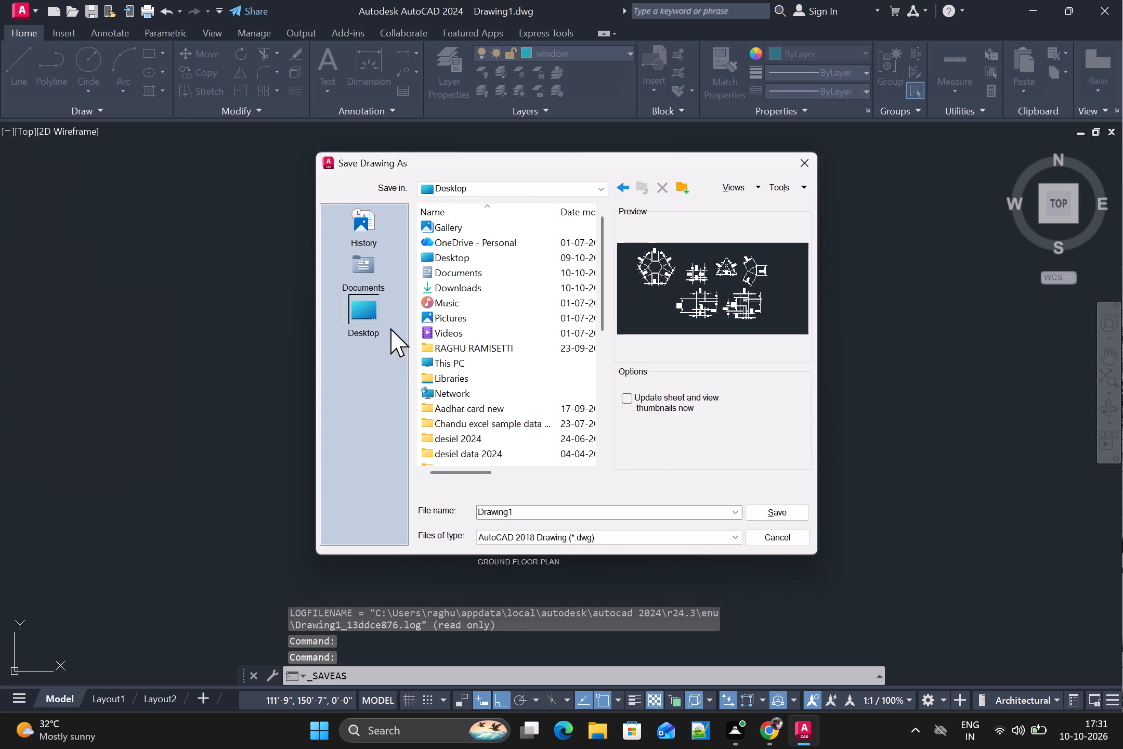
pyautogui.scroll(-1, 487, 443)
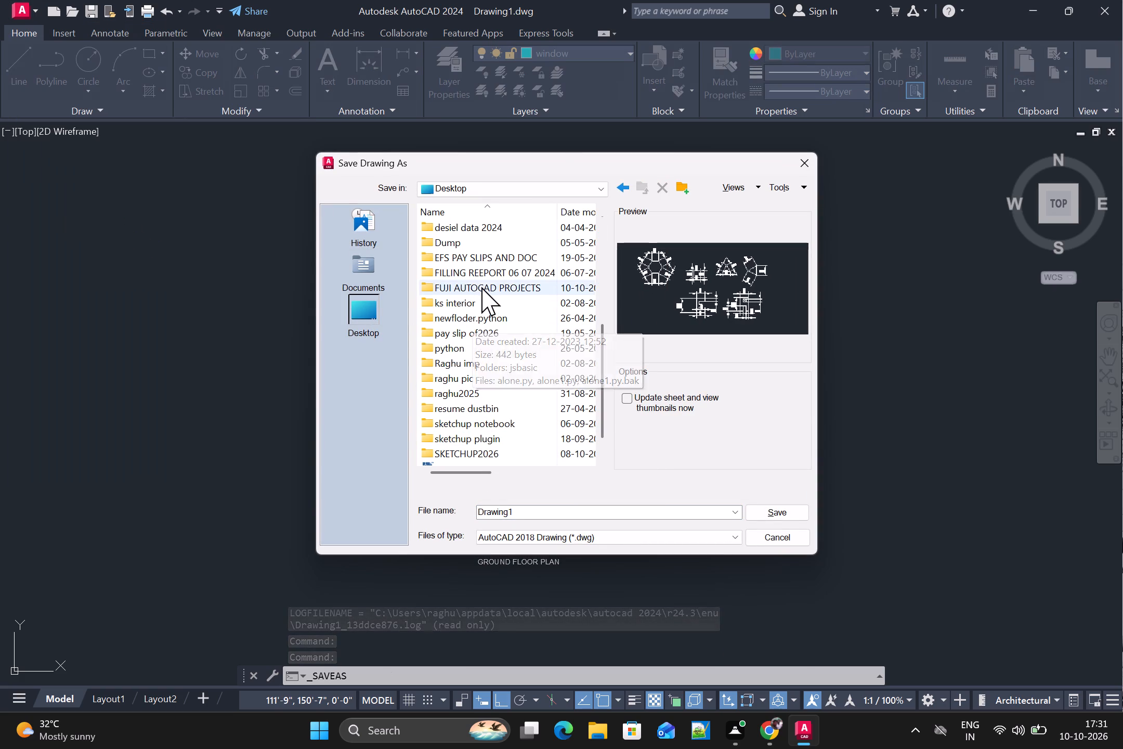
pyautogui.doubleClick(481, 286)
# Name the drawing file 27X42 NORTH FACING HOUSE PLANS and save it as an AutoCAD 2018 Drawing.
pyautogui.click(534, 508)
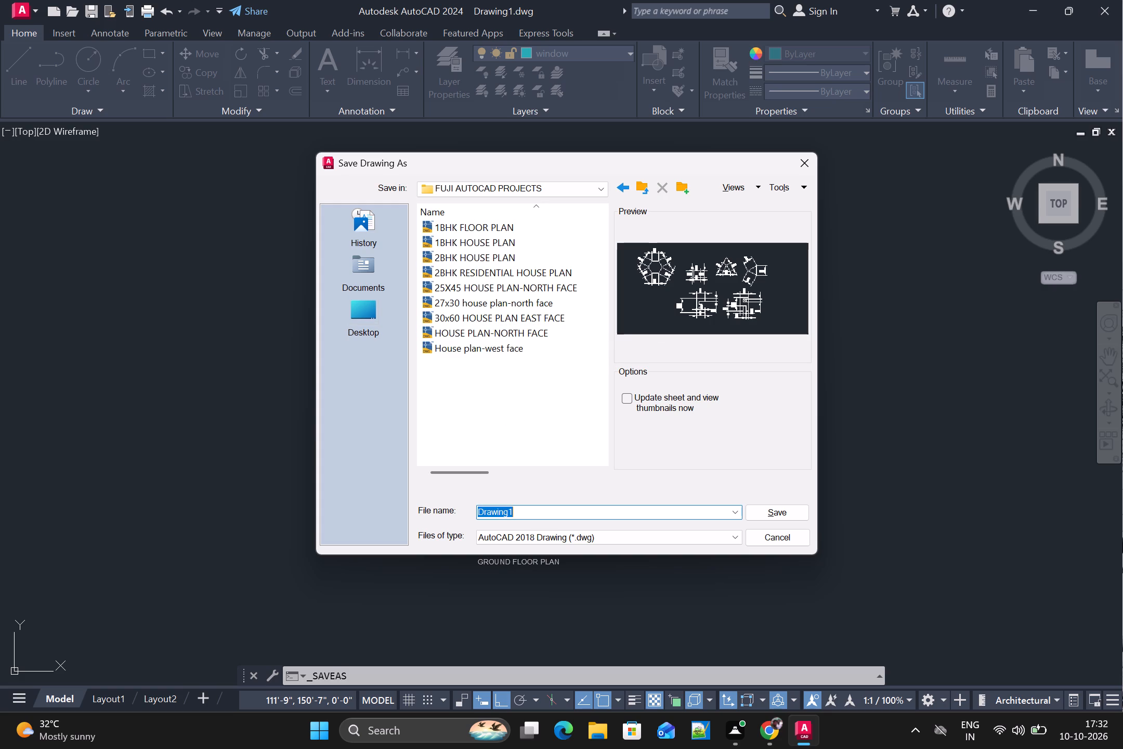
pyautogui.press('BackSpace')
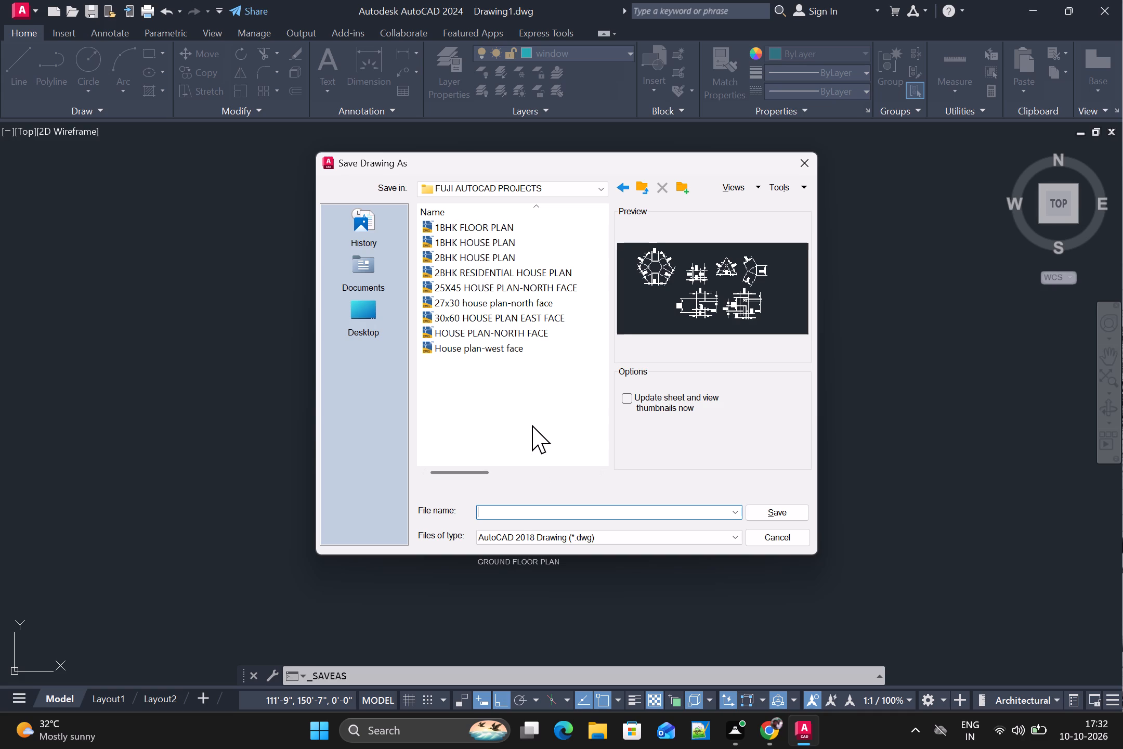
pyautogui.click(537, 516)
pyautogui.click(537, 516)
pyautogui.write('27')
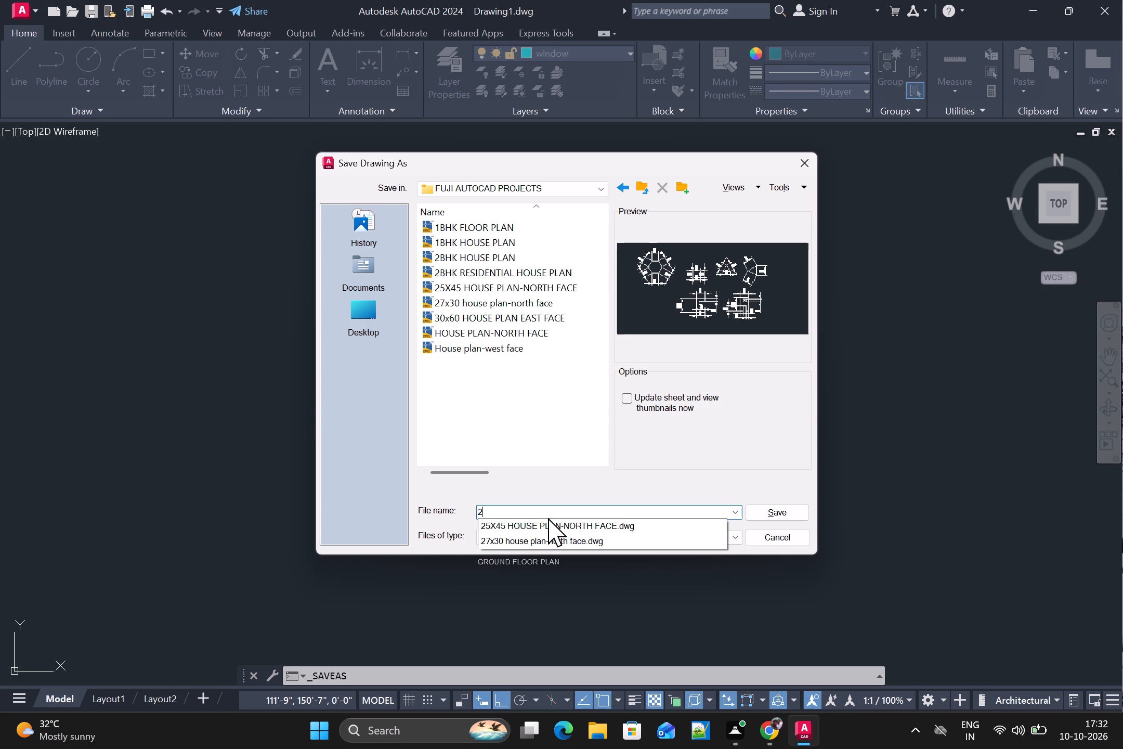
pyautogui.write('X42')
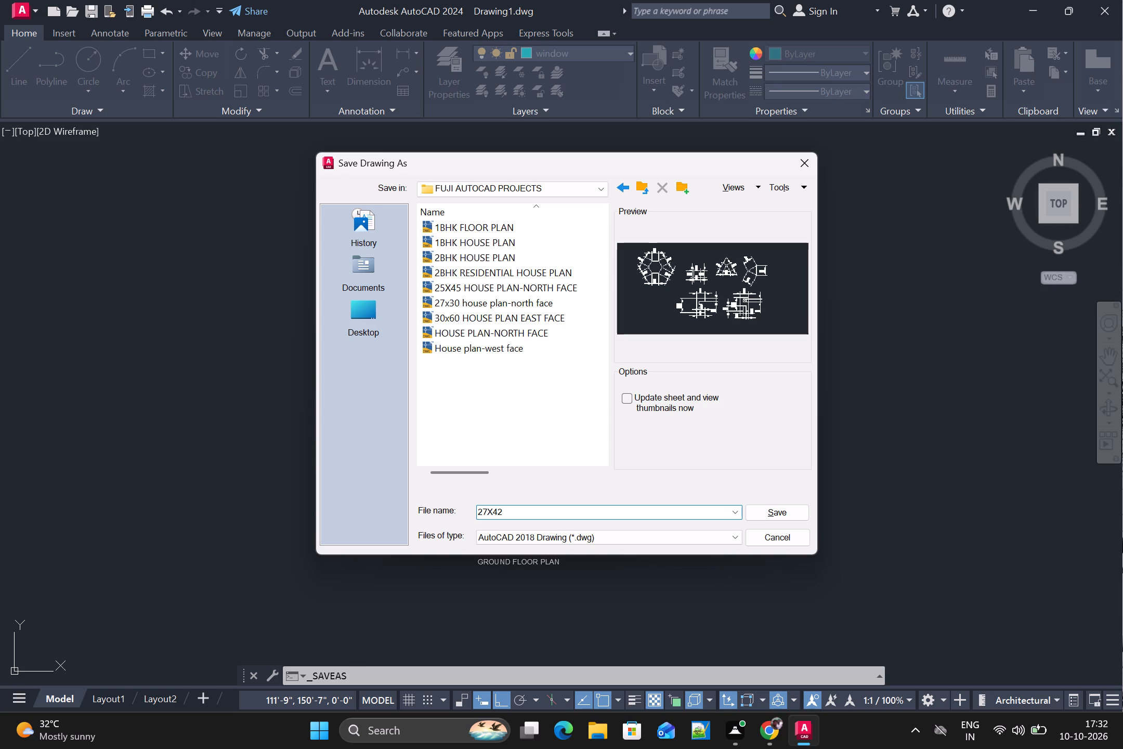
pyautogui.press('space')
pyautogui.write('NORTH FACING')
pyautogui.press('space')
pyautogui.write('HOUSE PLAN')
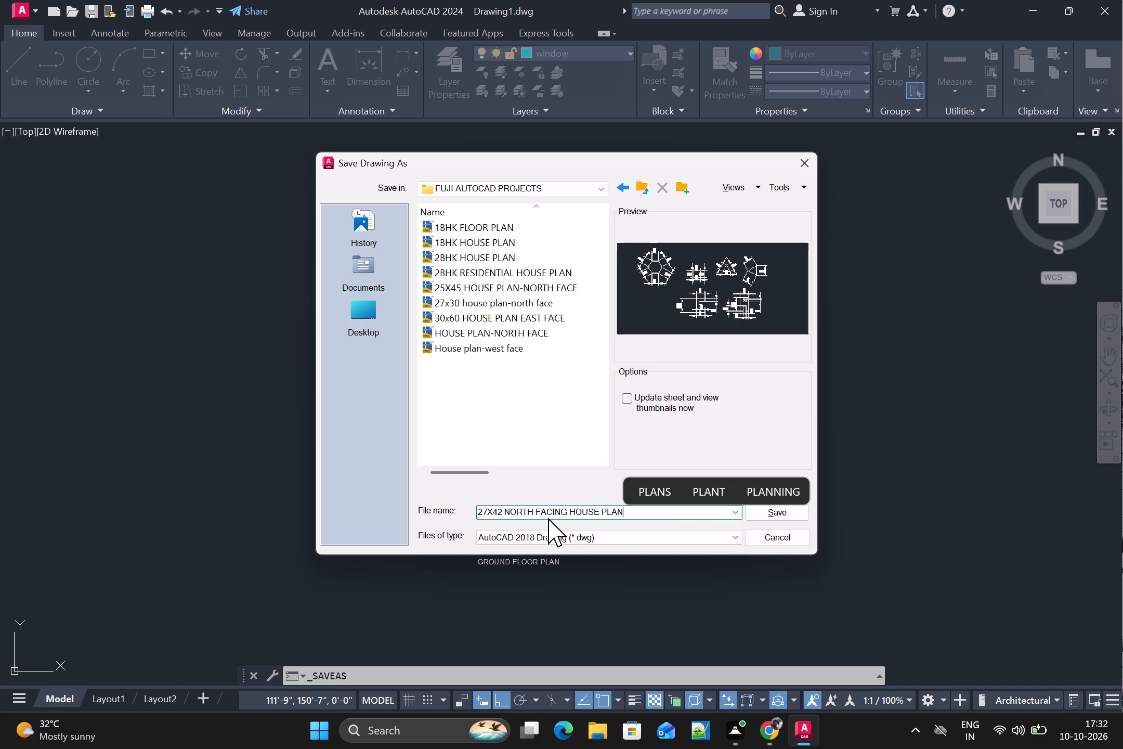
pyautogui.click(779, 506)
pyautogui.click(782, 507)
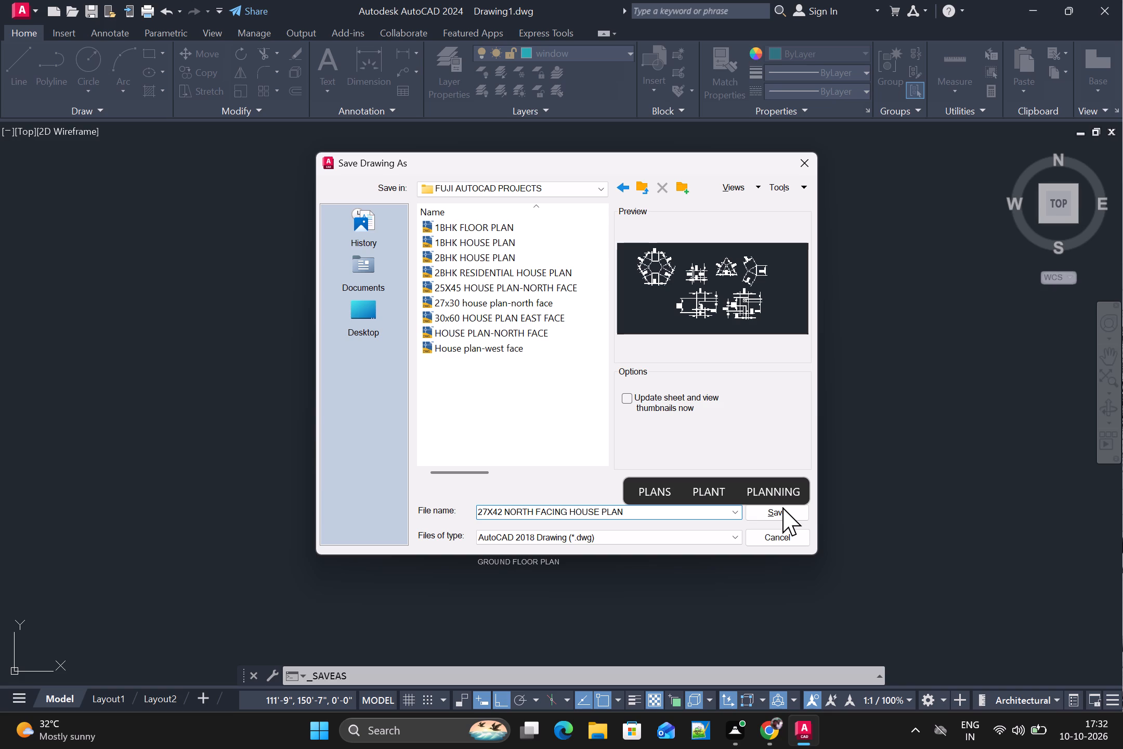
pyautogui.click(778, 511)
pyautogui.doubleClick(778, 511)
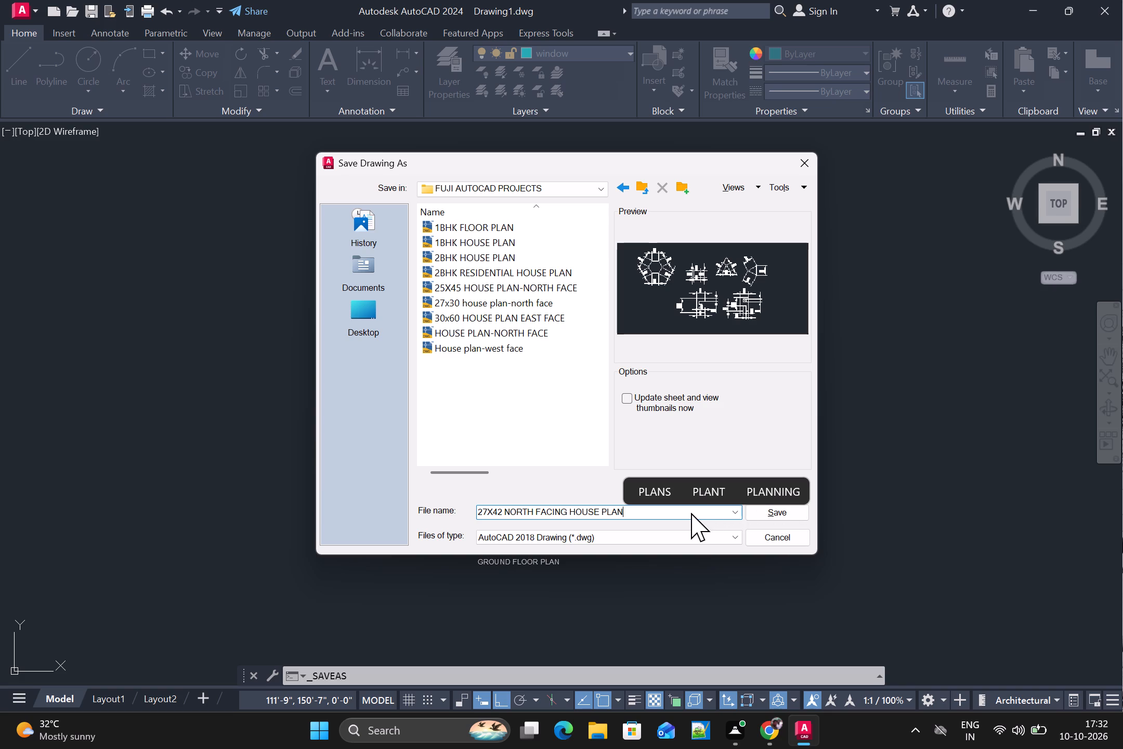
pyautogui.click(691, 513)
pyautogui.click(784, 510)
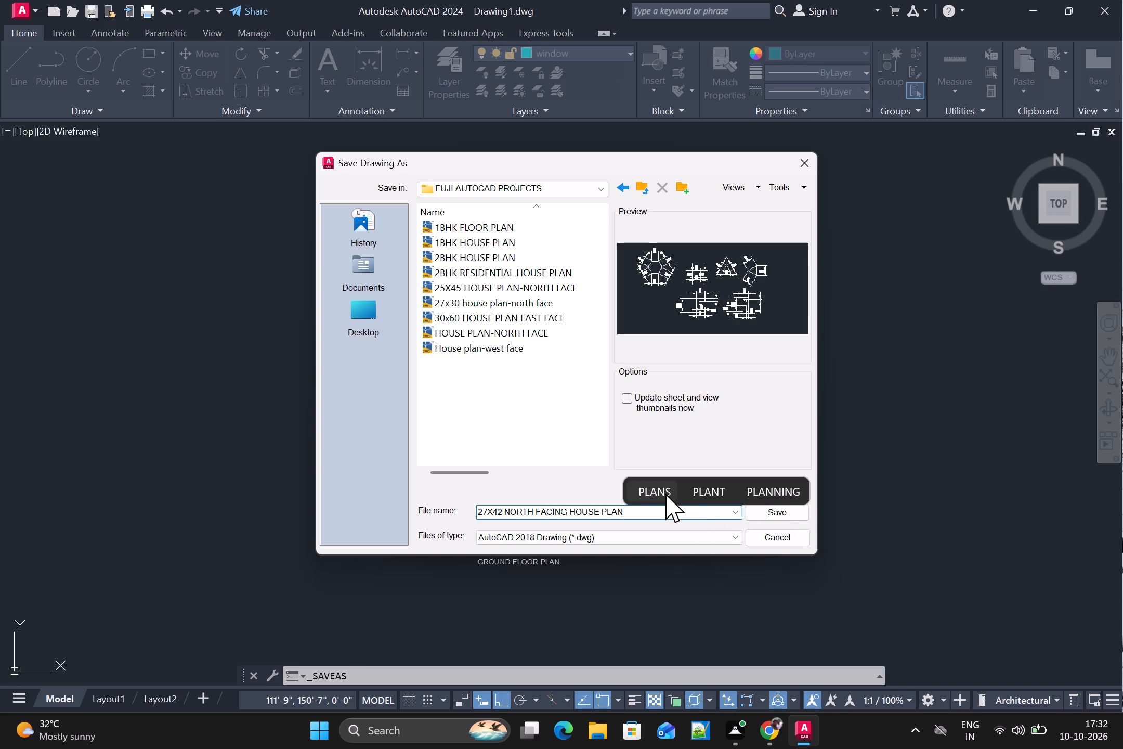
pyautogui.click(665, 494)
pyautogui.click(785, 511)
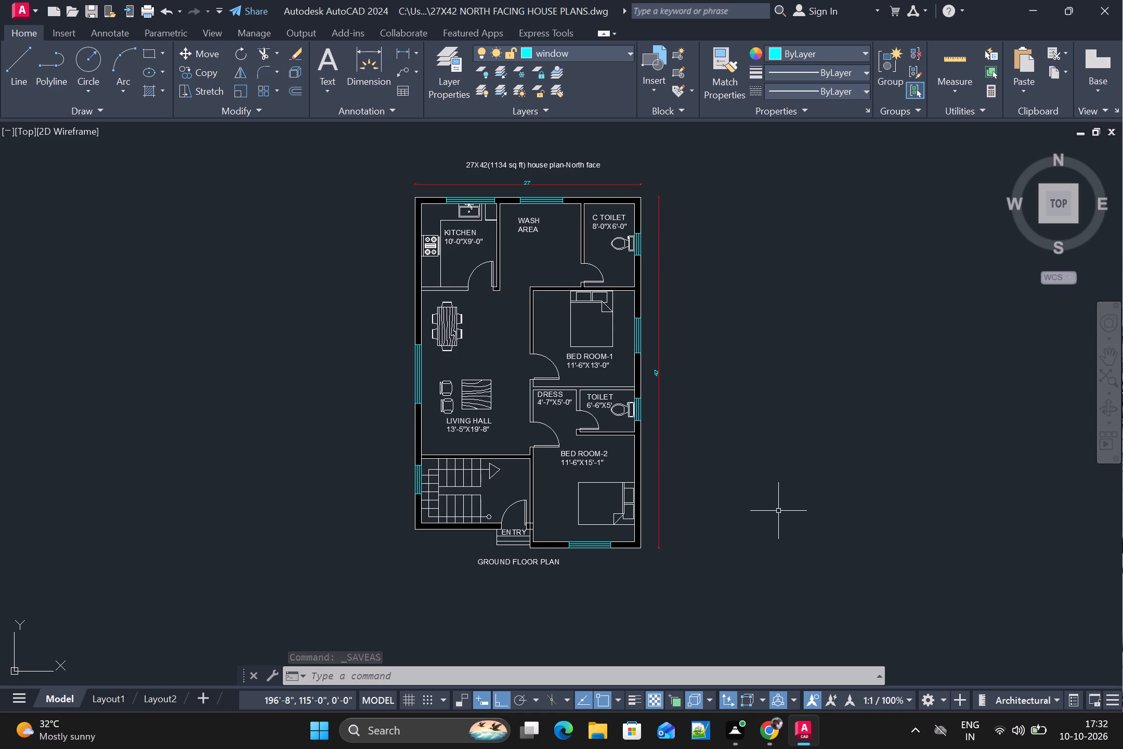
# Enable maintaining a log file in the Open and Save options and apply the setting.
pyautogui.click(421, 673)
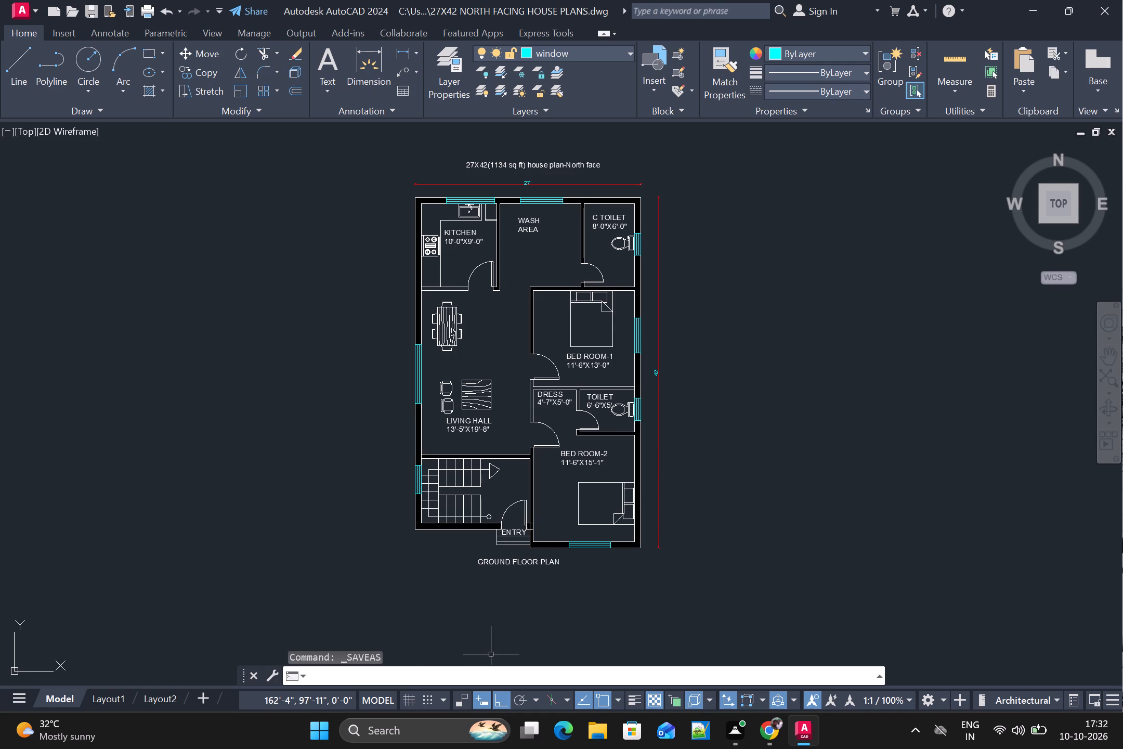
pyautogui.write('OPTIONS')
pyautogui.press('Return')
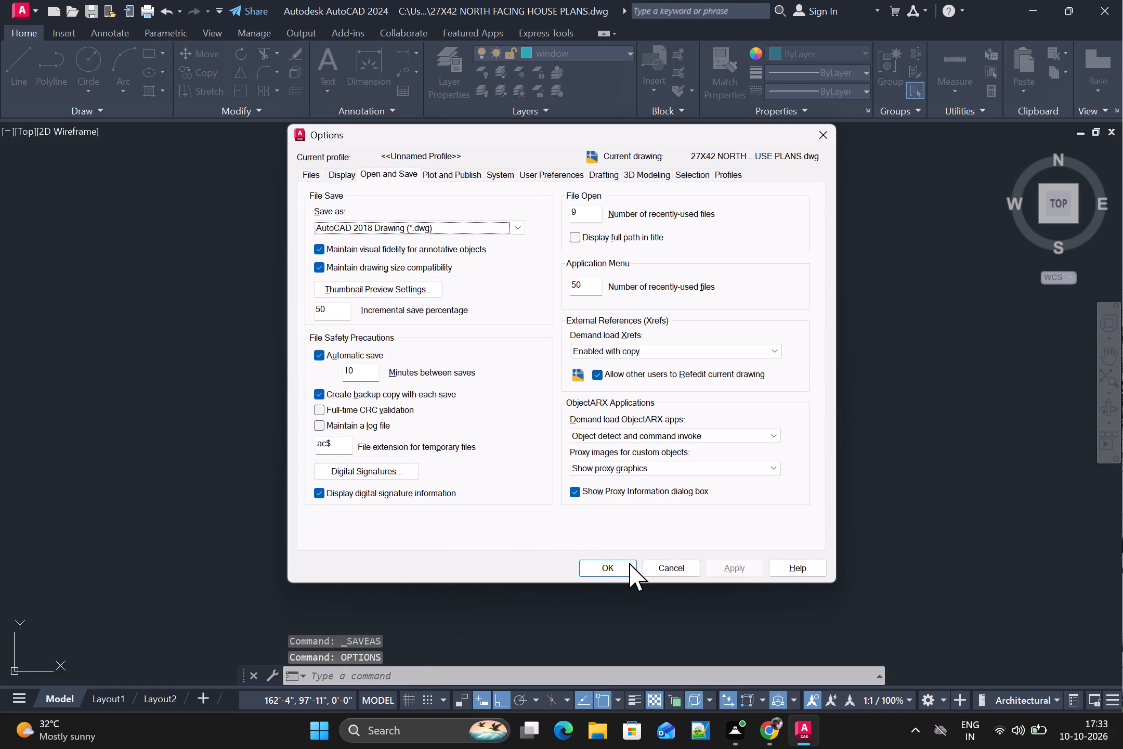
pyautogui.click(363, 430)
pyautogui.click(599, 567)
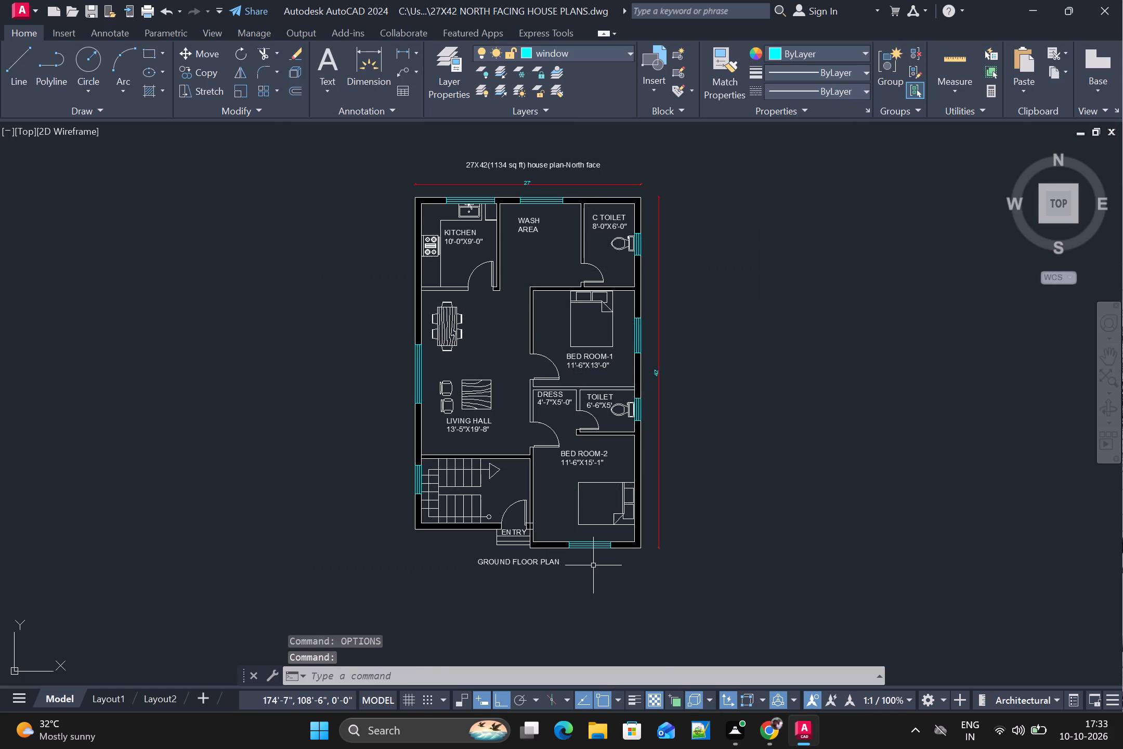
# Query the LOGFILENAME system variable again to check the log file path for the saved drawing.
pyautogui.click(440, 675)
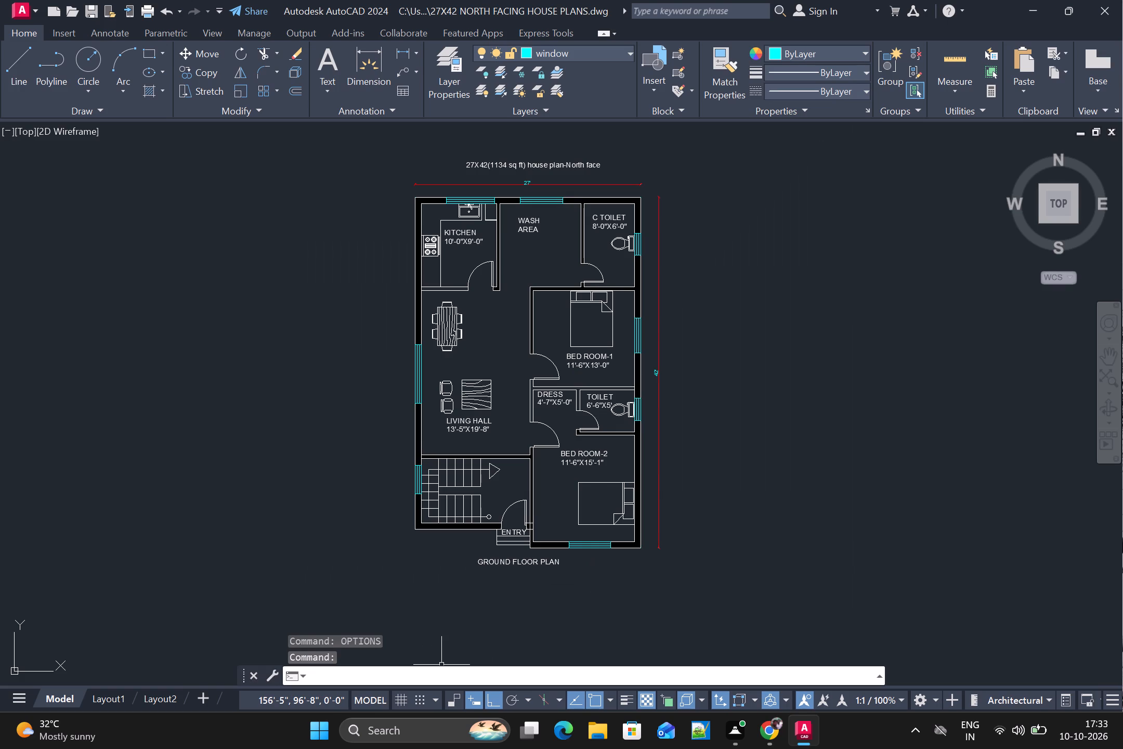
pyautogui.write('LOGFILENAME')
pyautogui.press('Return')
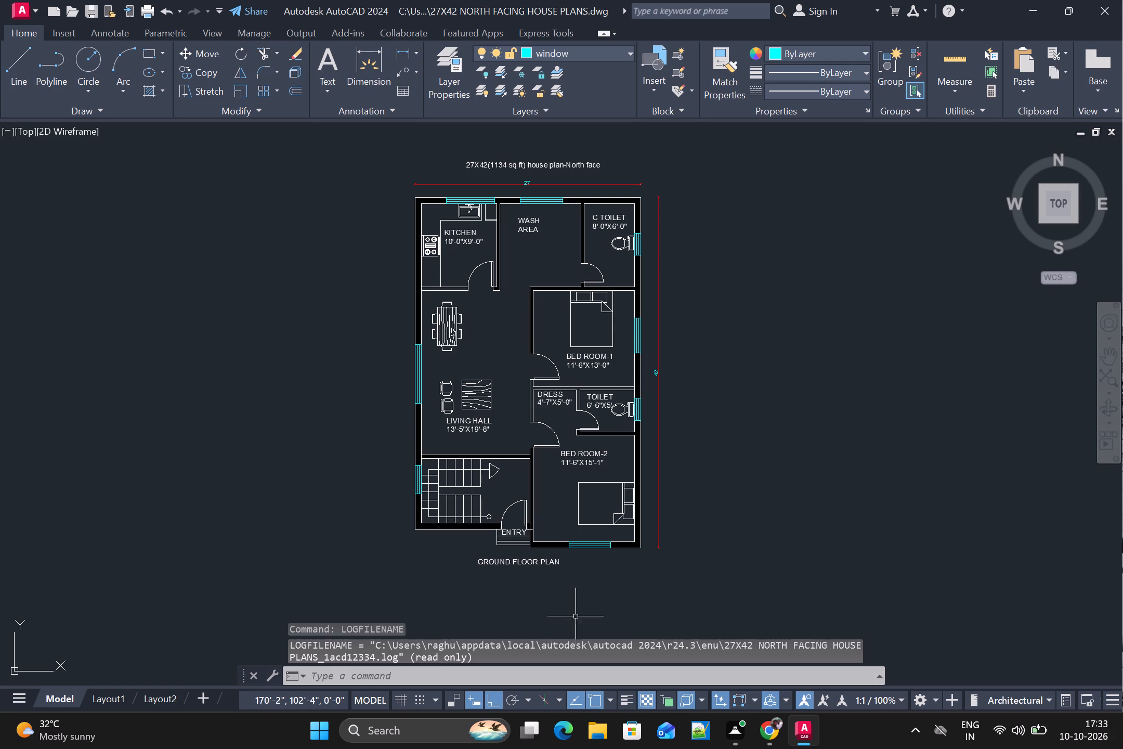
pyautogui.click(691, 574)
pyautogui.press('Escape')
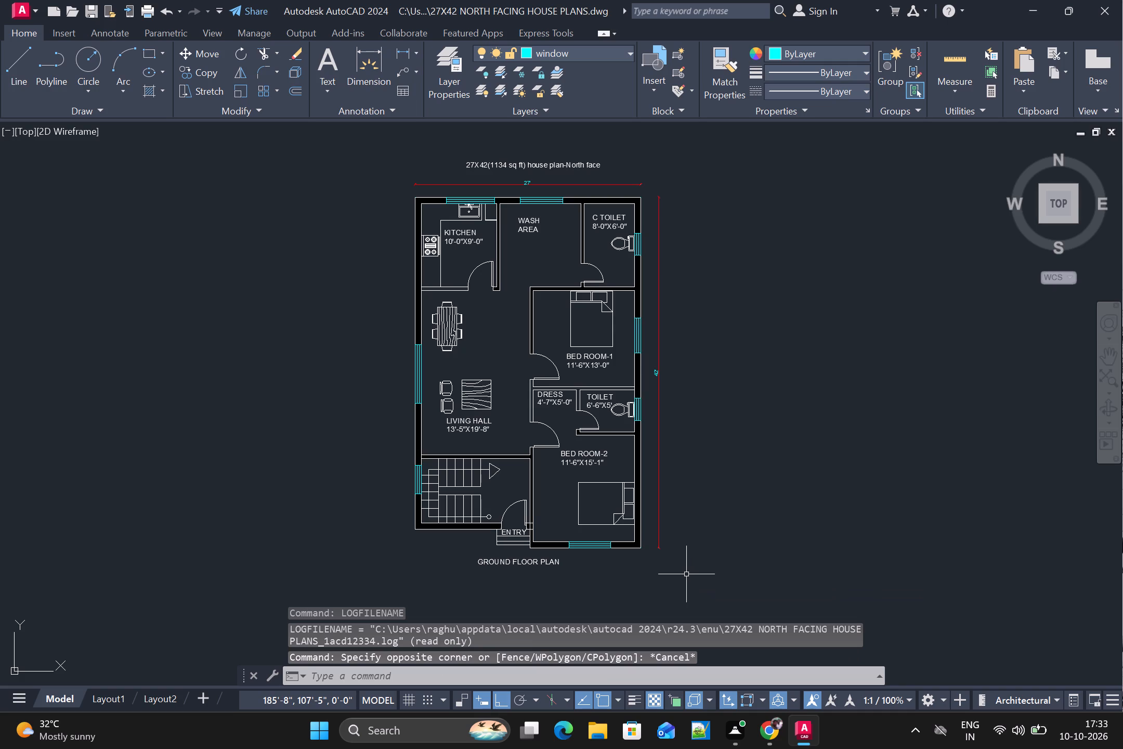
# Set up the plot with the previous plot settings and a window around the whole floor plan, and apply it to the layout.
pyautogui.hotkey('ctrl', 'p')
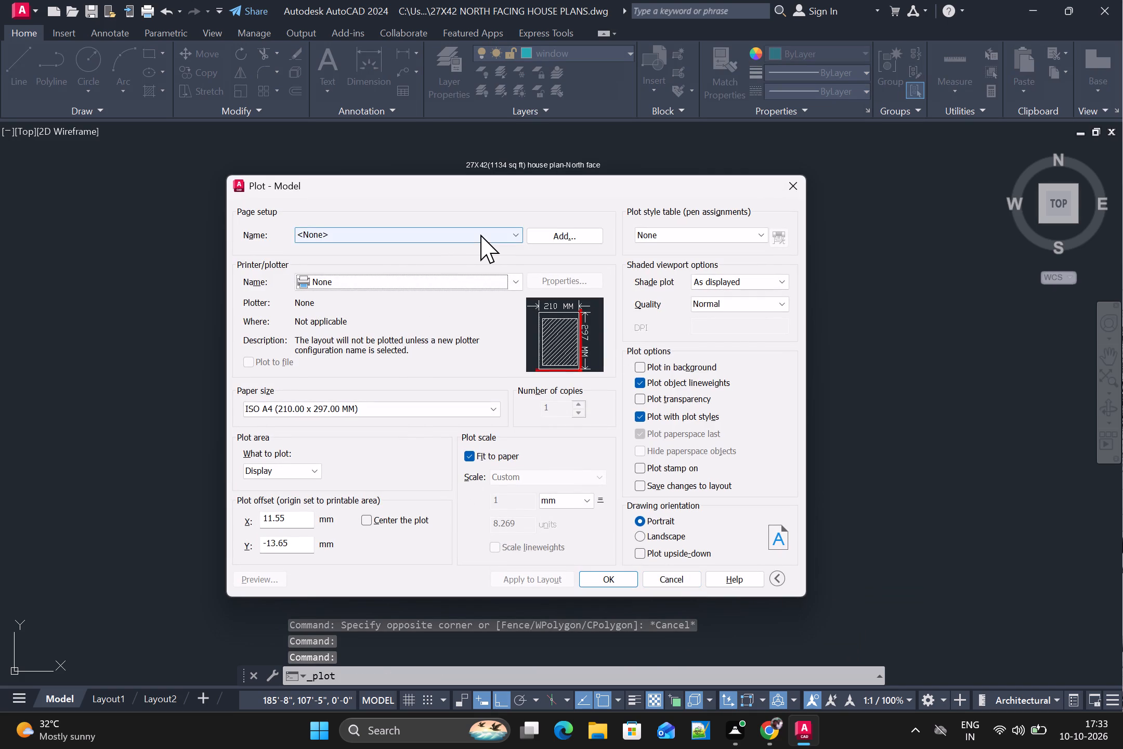
pyautogui.click(480, 235)
pyautogui.click(414, 261)
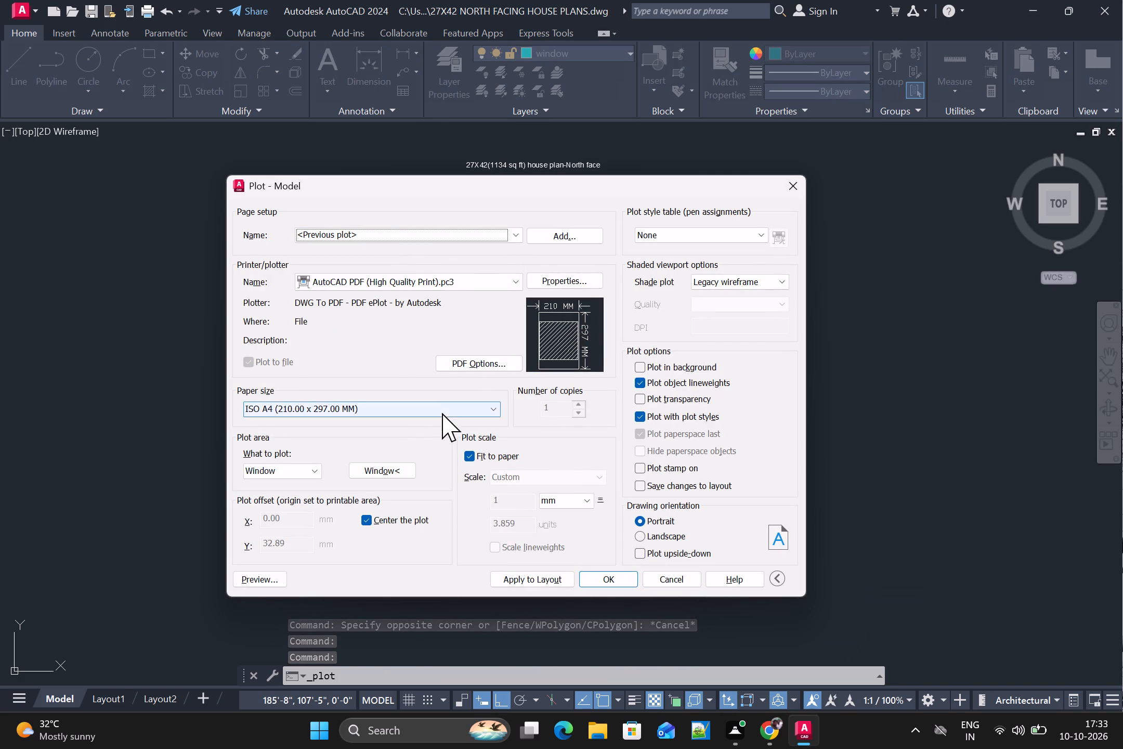
pyautogui.click(408, 468)
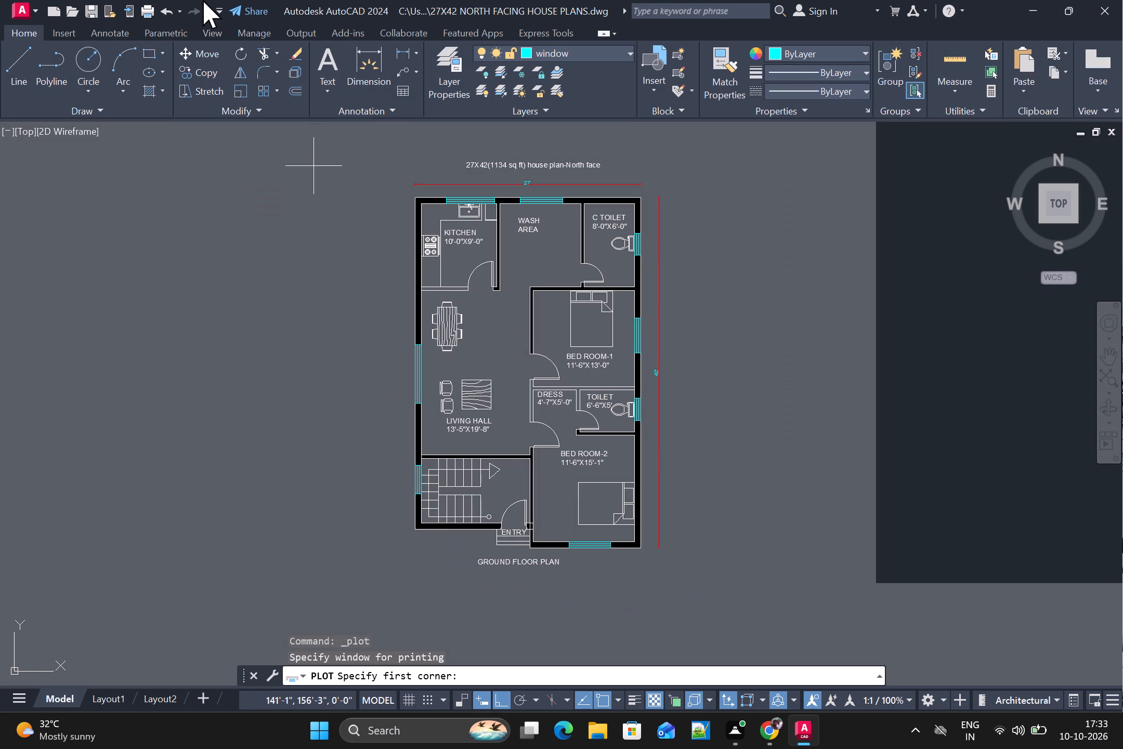
pyautogui.click(335, 145)
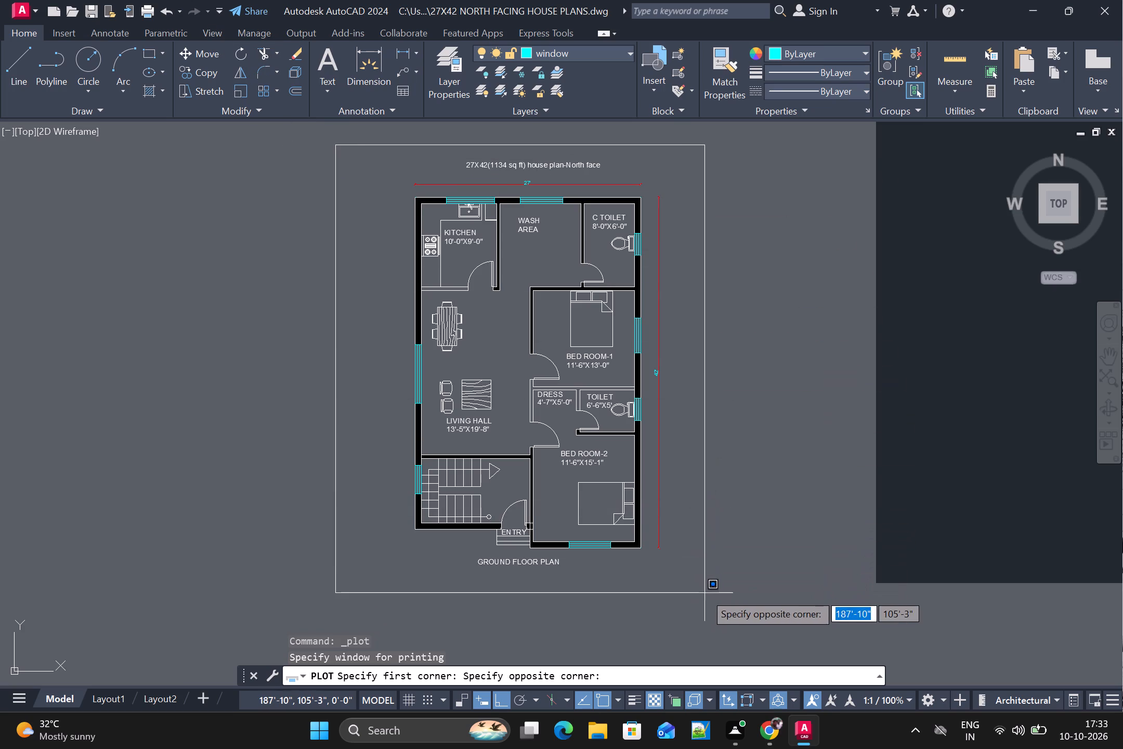
pyautogui.click(704, 593)
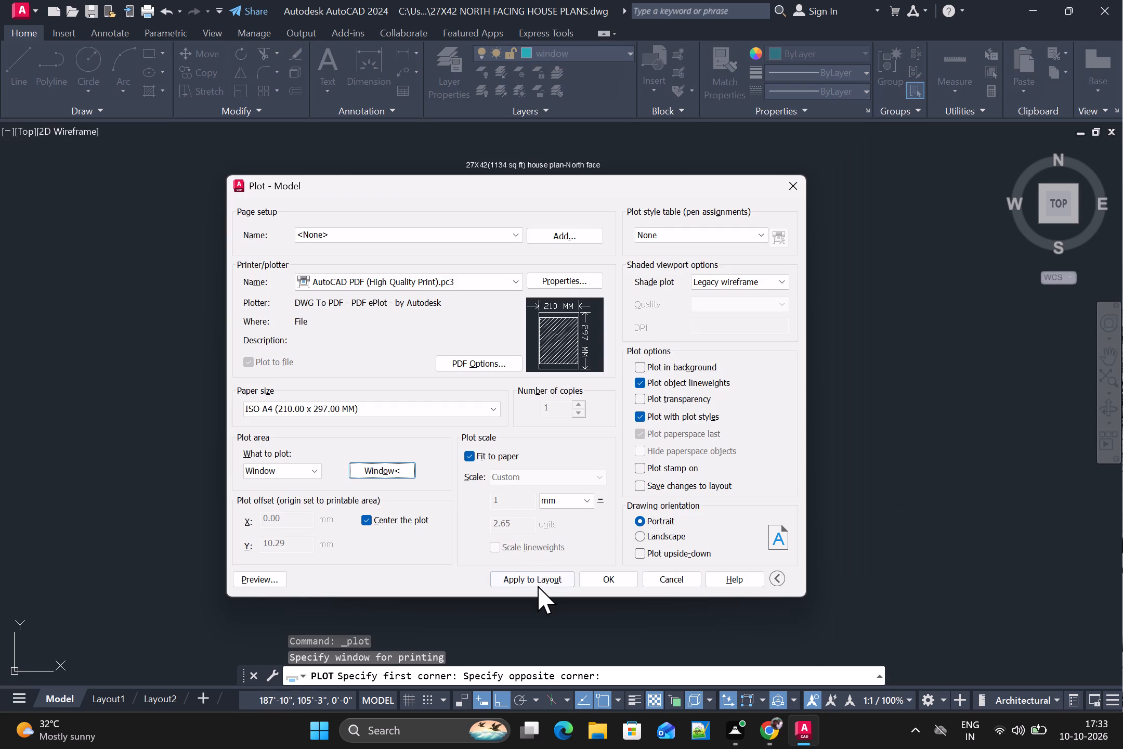
pyautogui.click(536, 581)
# Plot the plan to 27X42 NORTH FACING HOUSE PLANS-Model.pdf in the Desktop folder FUJI AUTOCAD PROJECTS.
pyautogui.click(608, 580)
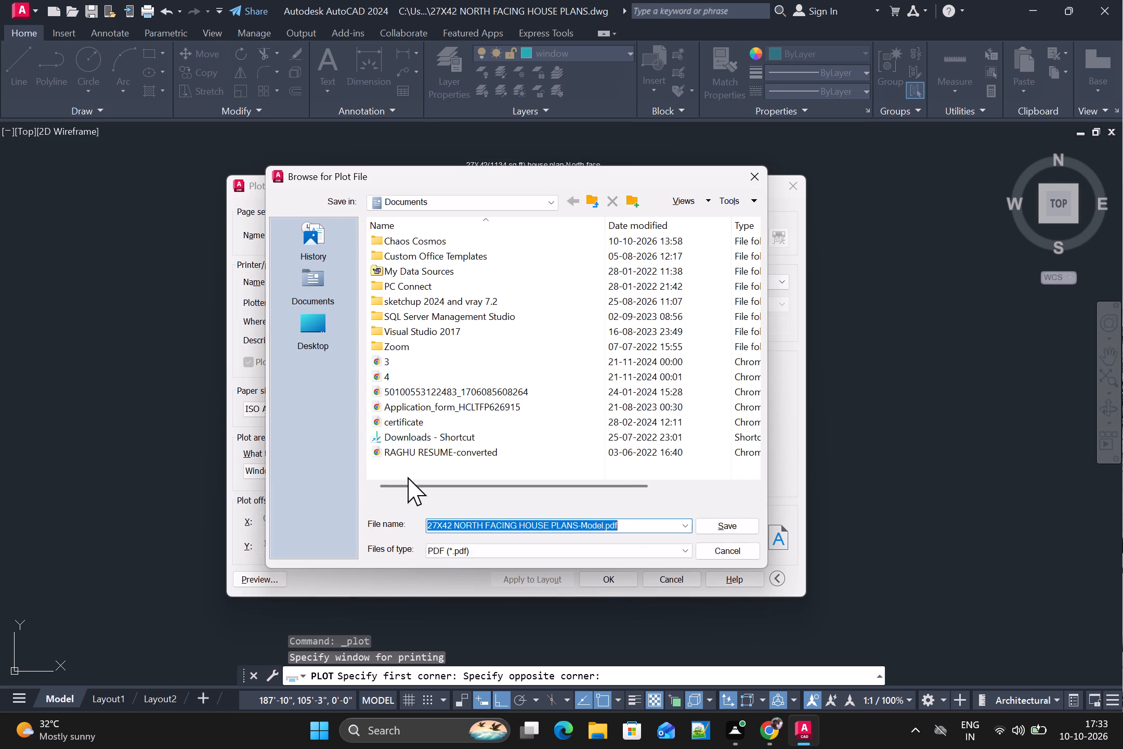
pyautogui.click(317, 324)
pyautogui.scroll(-5, 452, 315)
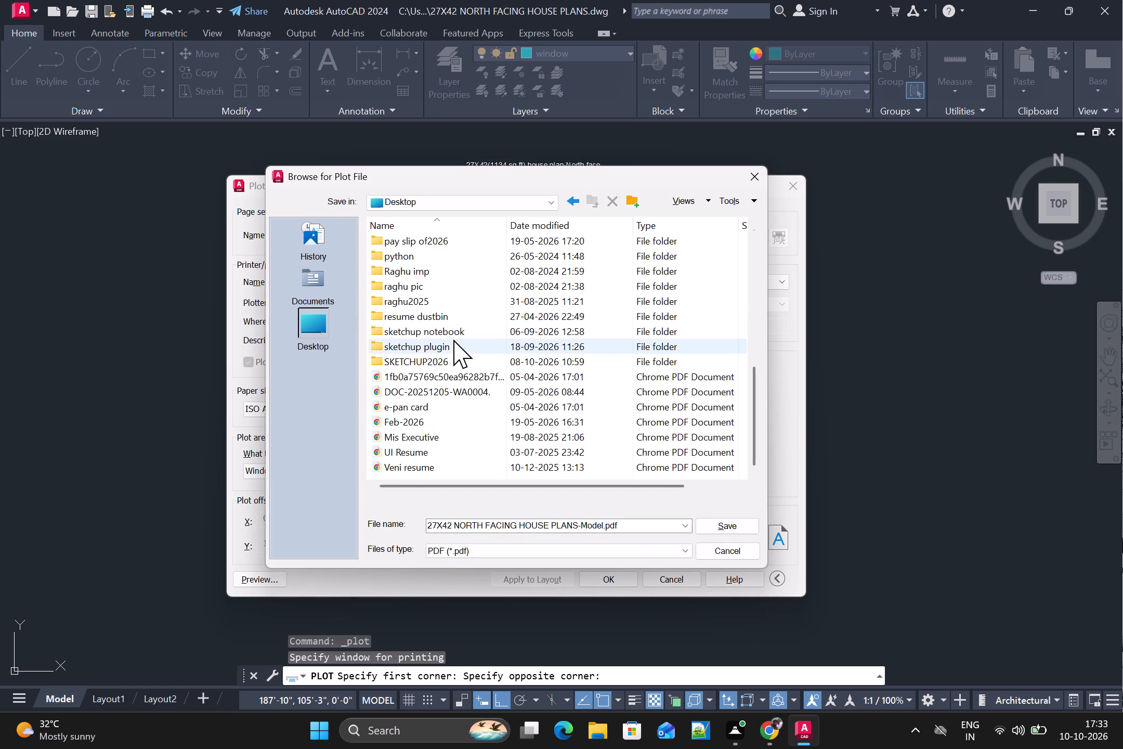
pyautogui.scroll(2, 440, 303)
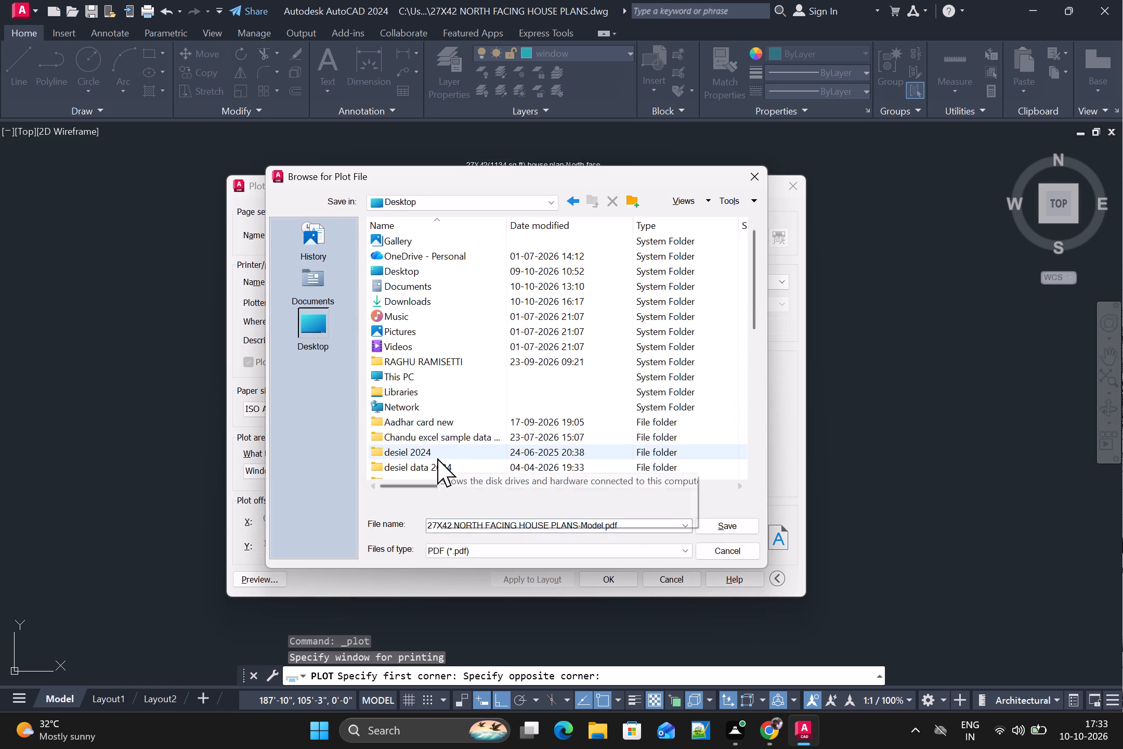
pyautogui.scroll(-1, 437, 457)
pyautogui.doubleClick(436, 300)
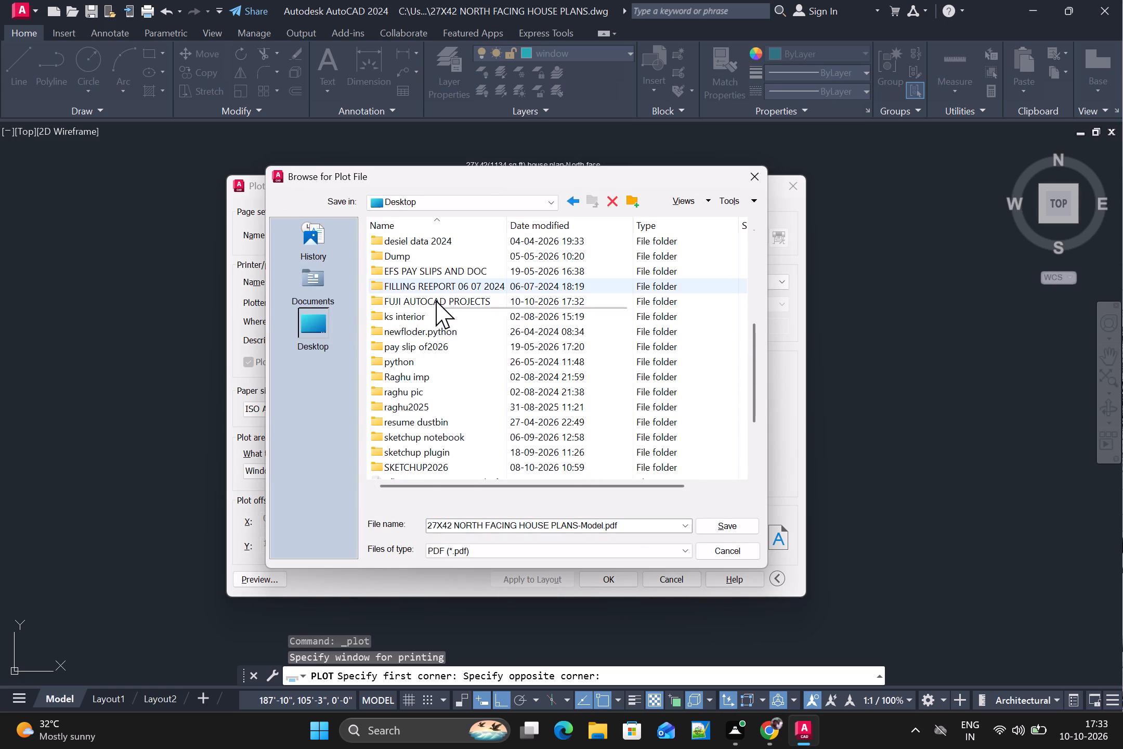
pyautogui.click(728, 521)
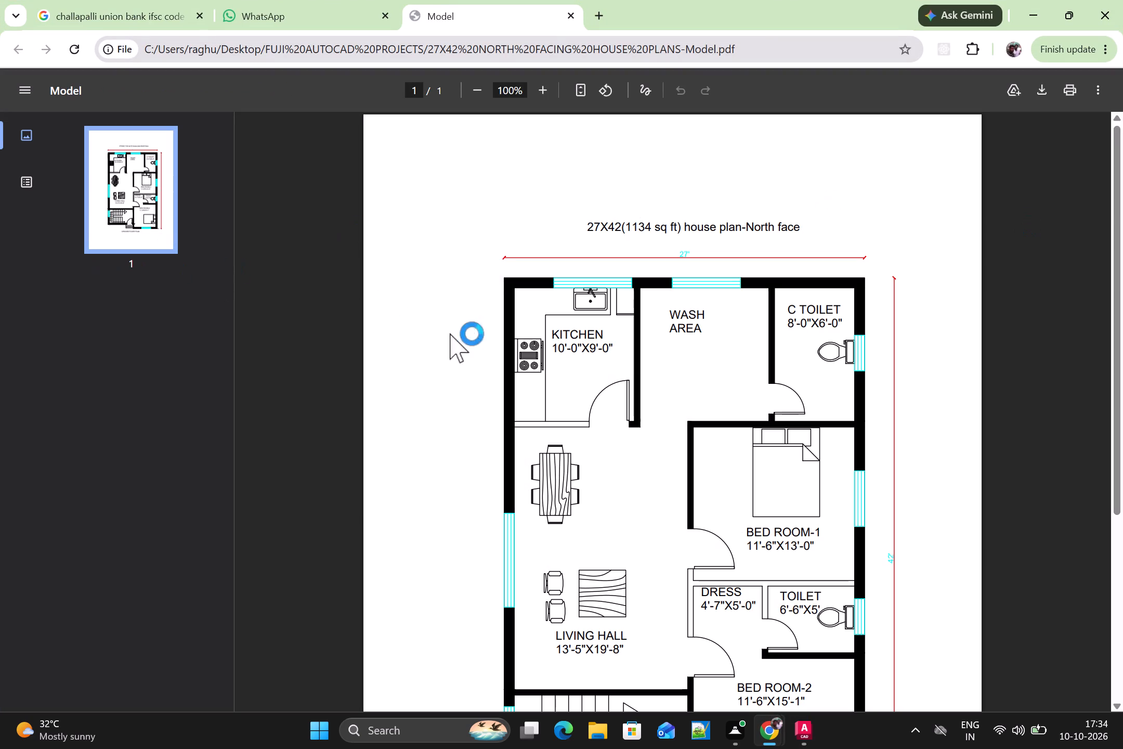
# Review the plotted floor plan PDF in Chrome.
pyautogui.scroll(-1, 772, 408)
pyautogui.scroll(1, 772, 408)
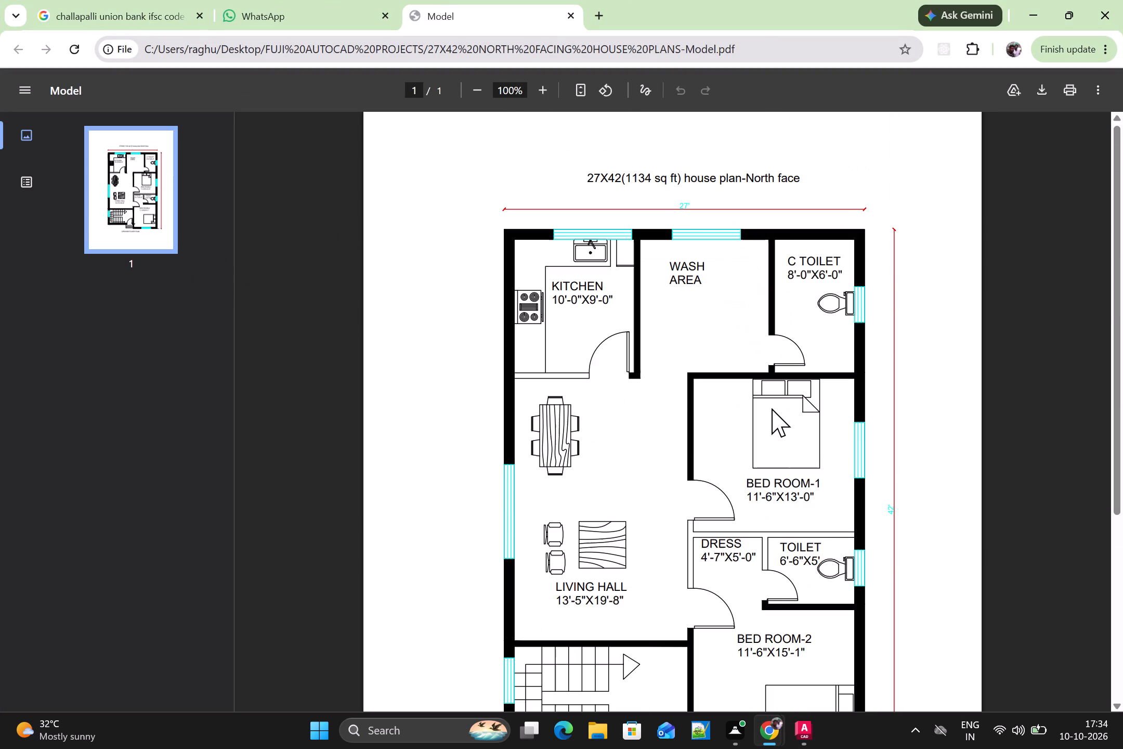
# Switch to the Fuji window.
pyautogui.hotkey('alt', 'Tab')
pyautogui.hotkey('alt', 'Tab')
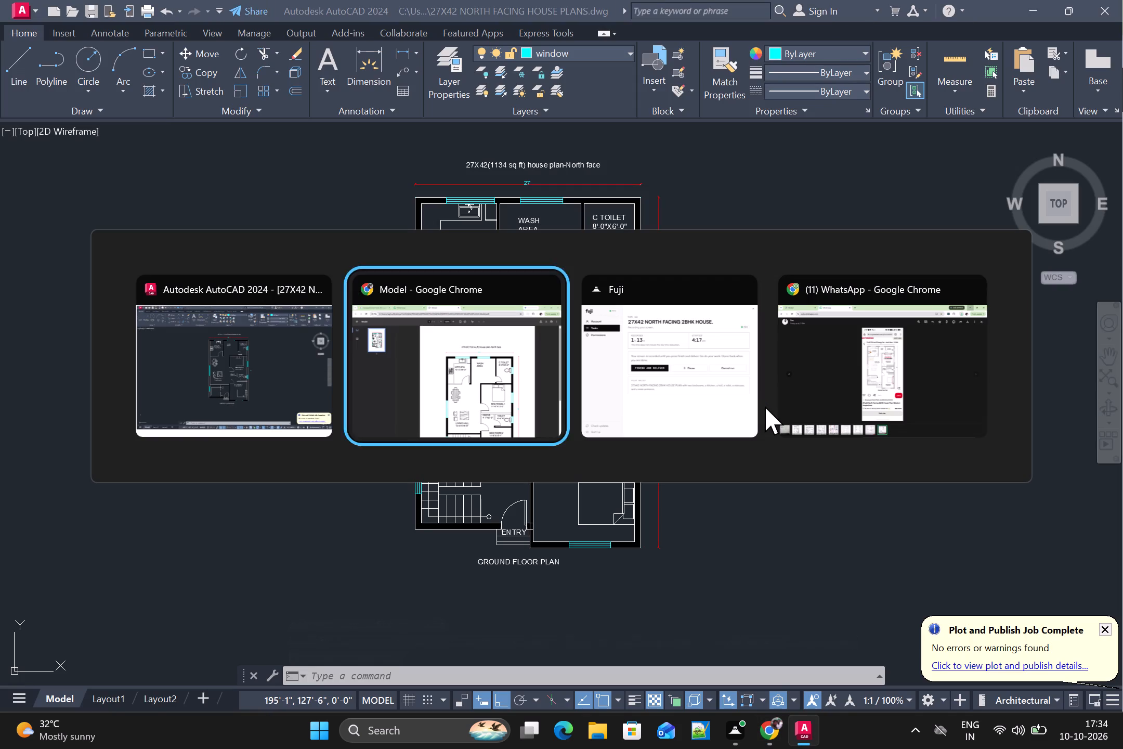
pyautogui.hotkey('alt', 'Tab')
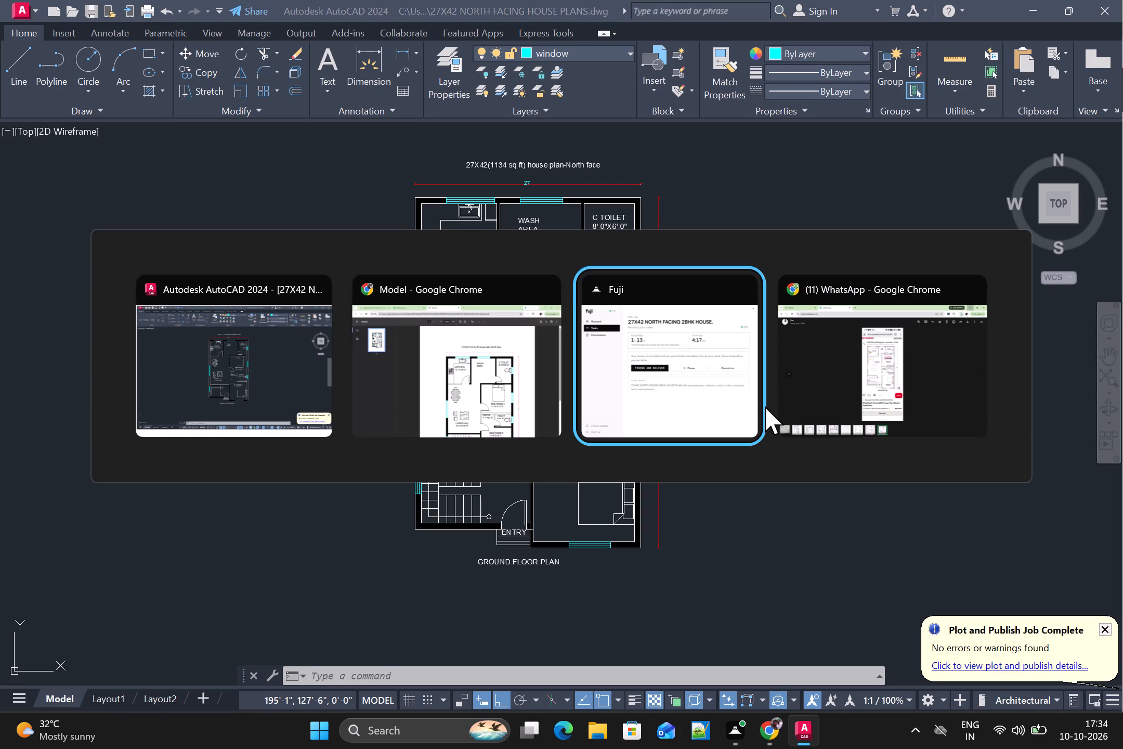